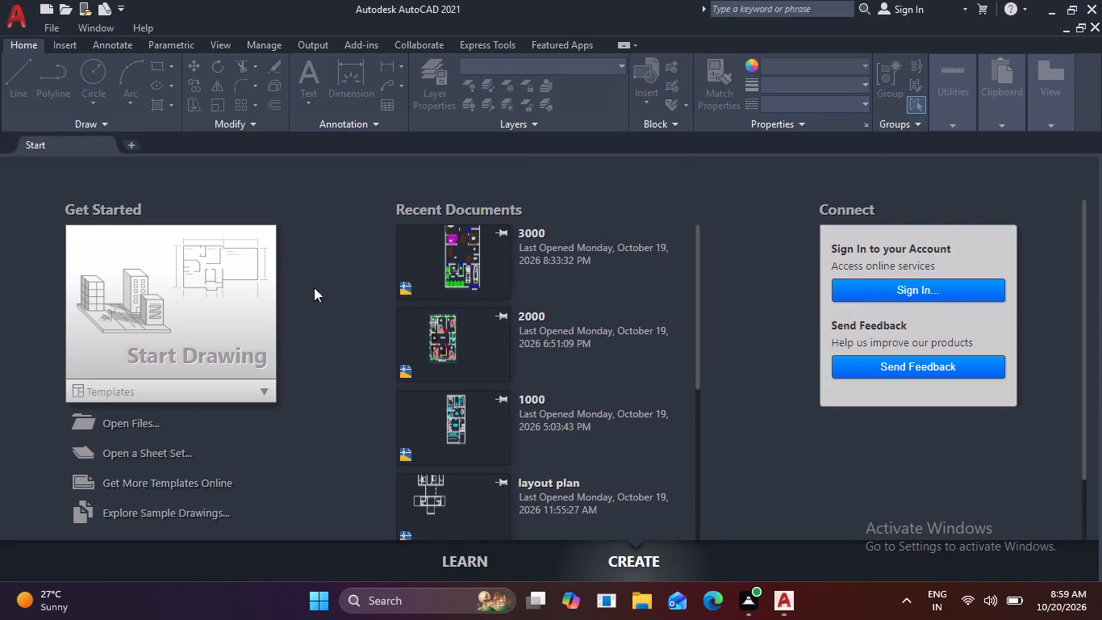
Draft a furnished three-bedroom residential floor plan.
Start a new blank drawing.
left_click(240, 300)
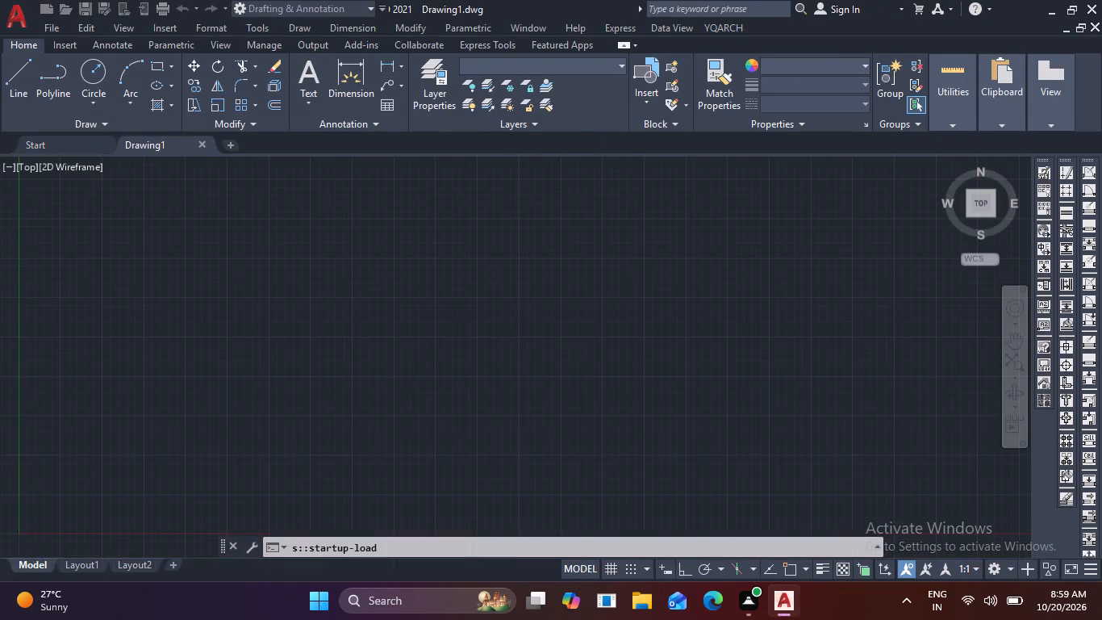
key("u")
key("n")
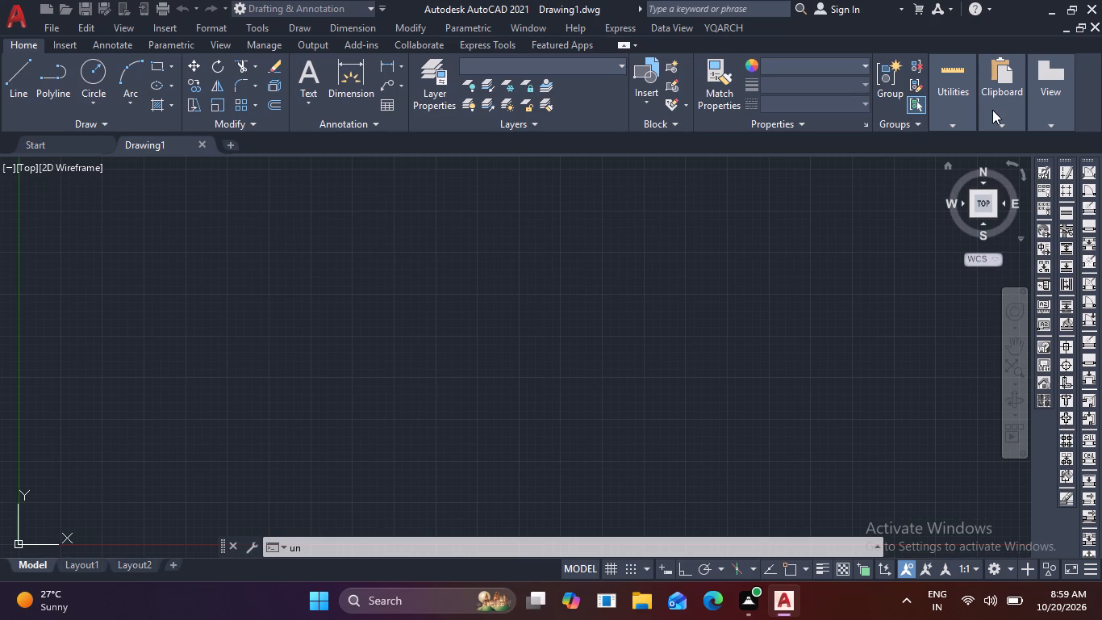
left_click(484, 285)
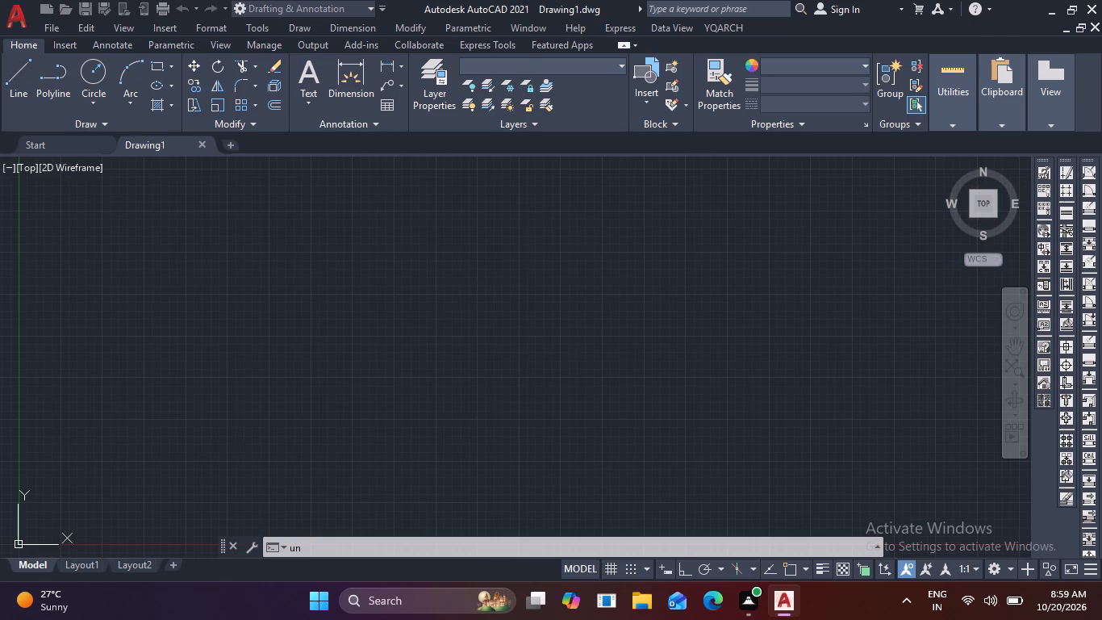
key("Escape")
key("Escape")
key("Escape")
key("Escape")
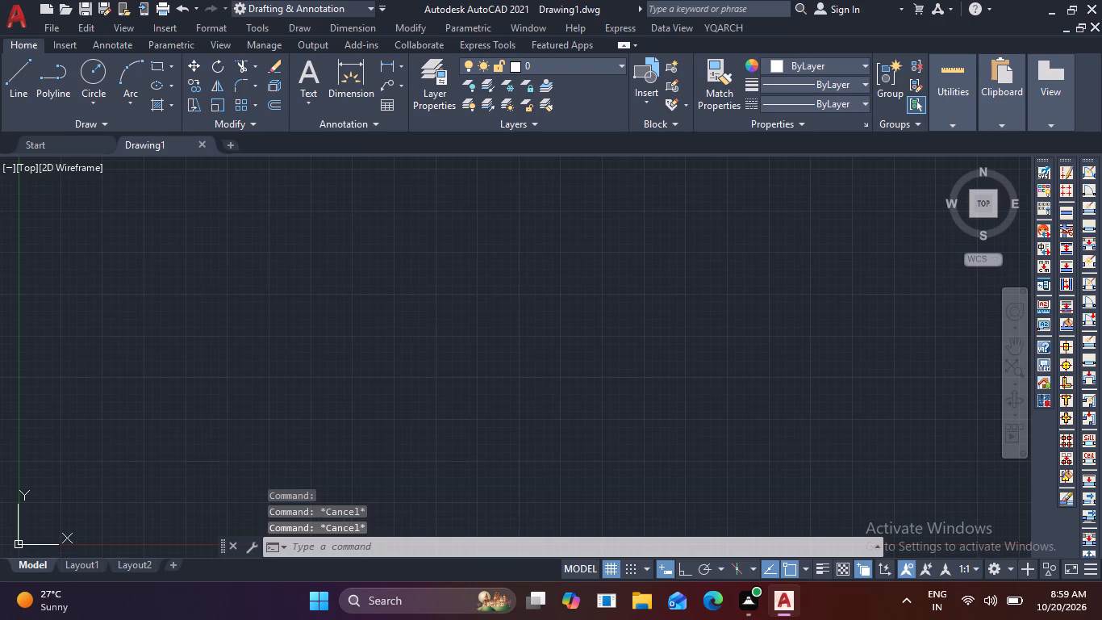
Turn off the drawing grid and hide the UCS icon in model space.
key("F7")
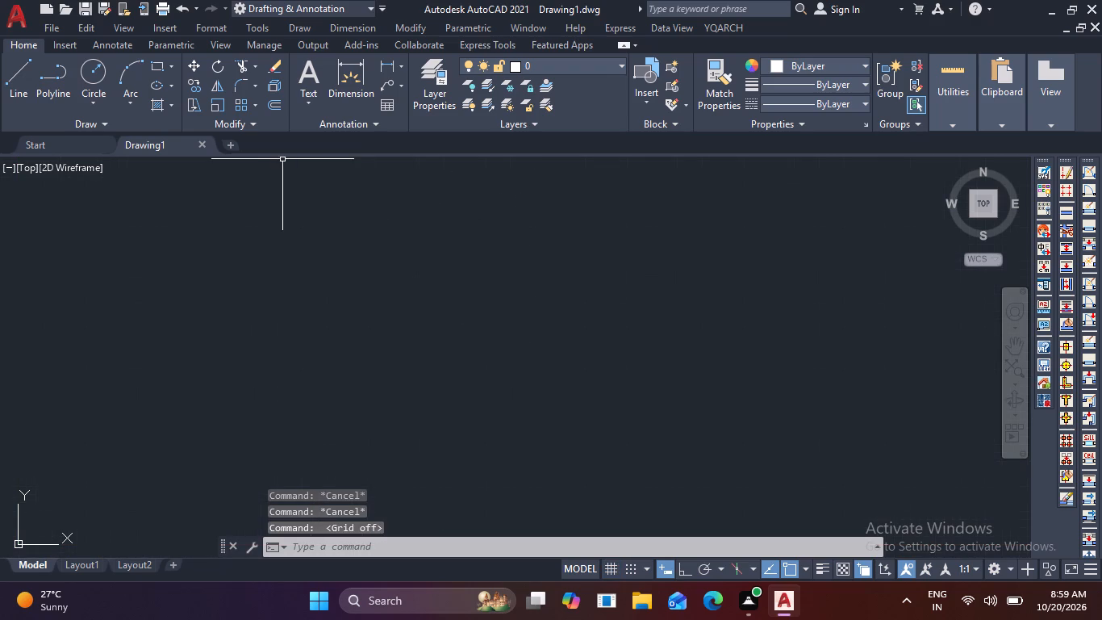
left_click(227, 51)
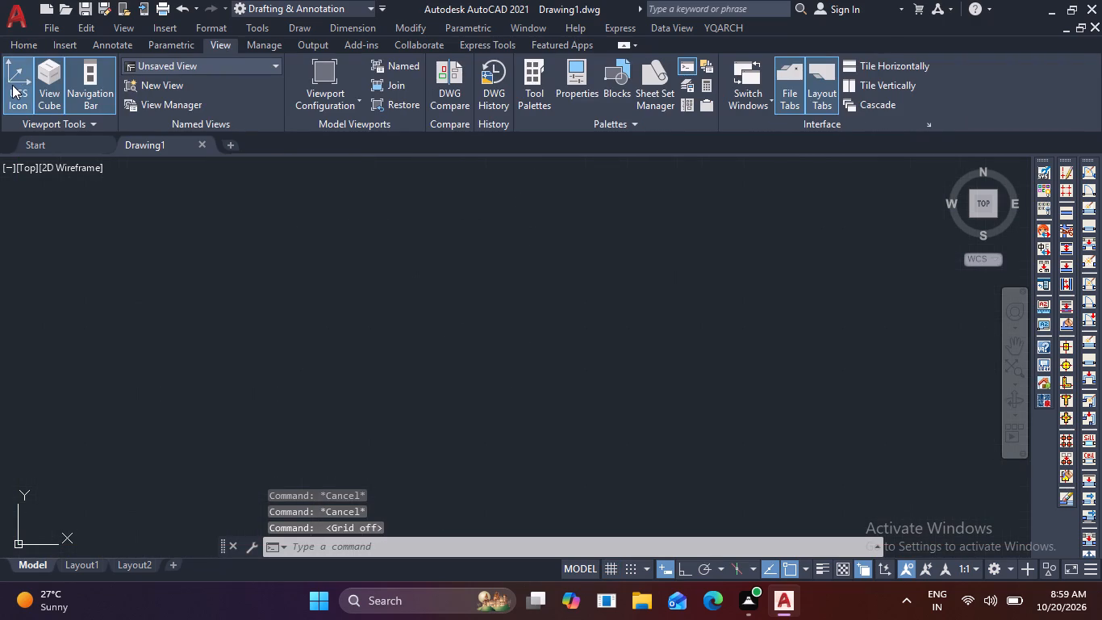
left_click(12, 85)
left_click(19, 46)
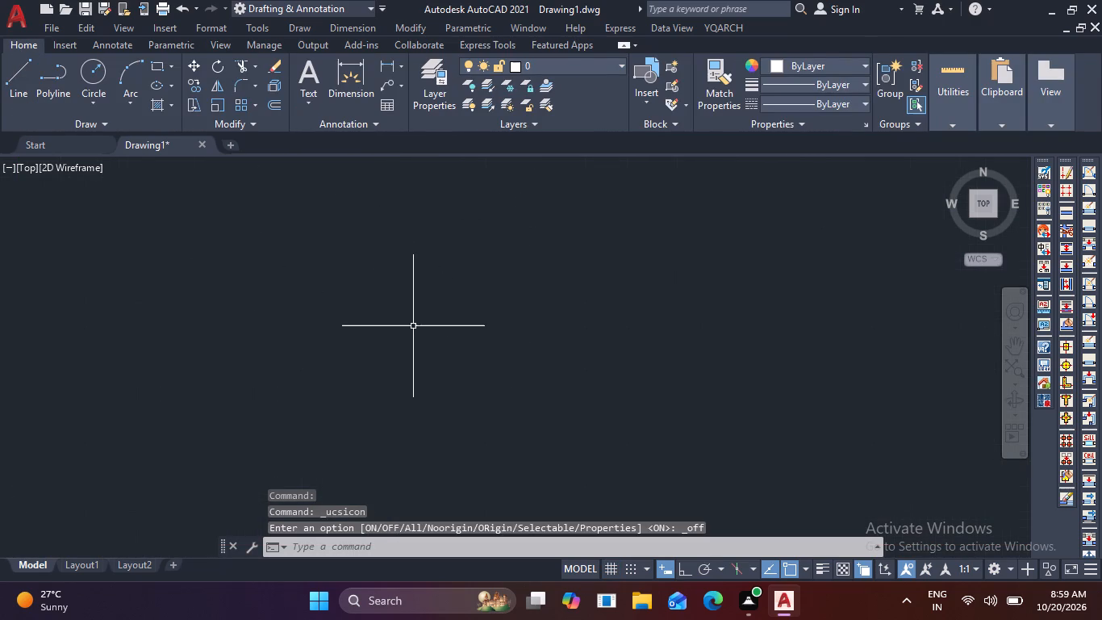
Set the drawing units' length type to Engineering, keeping inches as the insertion scale.
key("u")
key("n")
key("space")
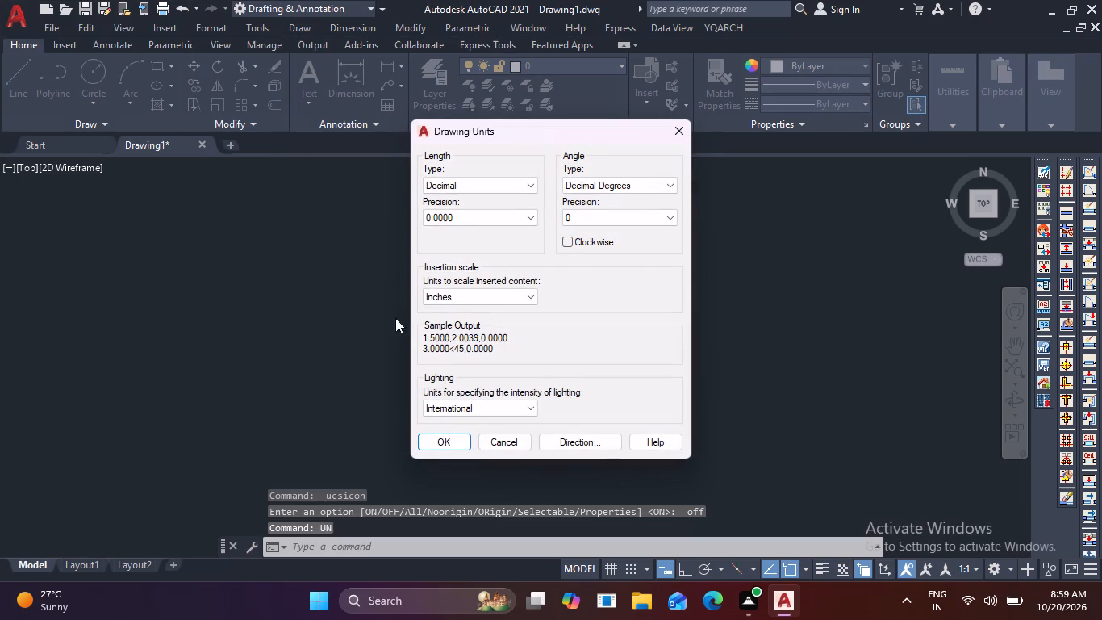
left_click(517, 188)
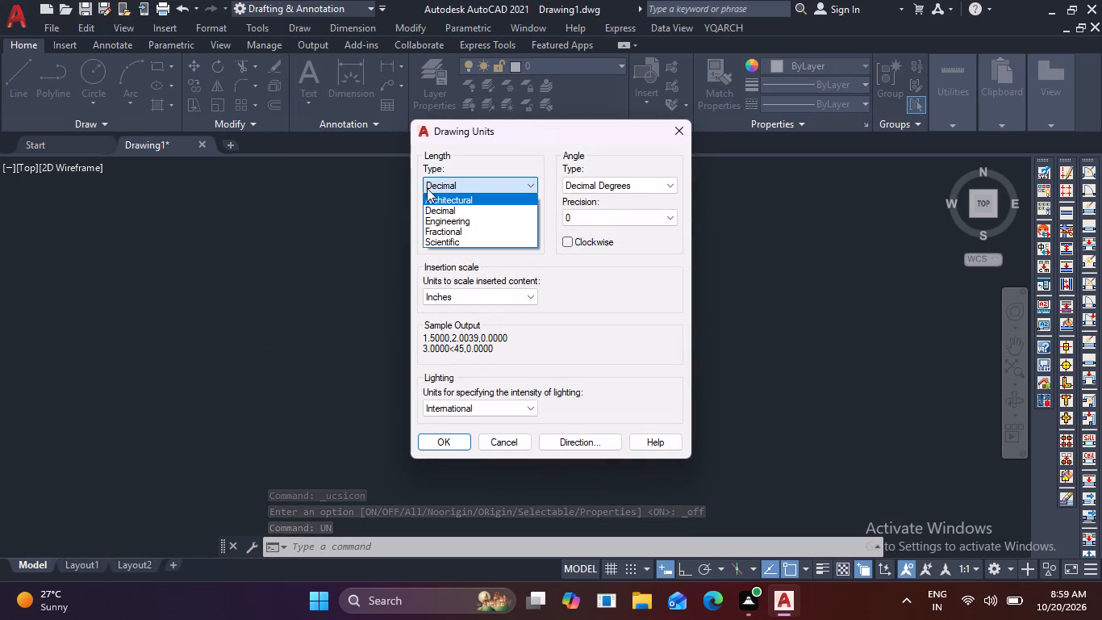
left_click(470, 222)
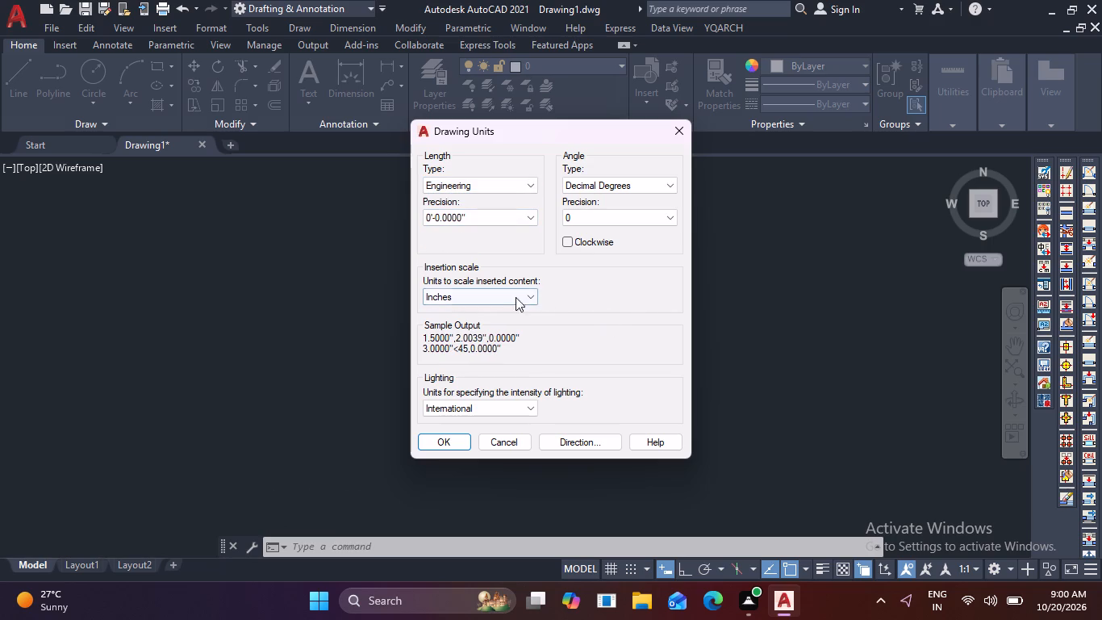
left_click(453, 443)
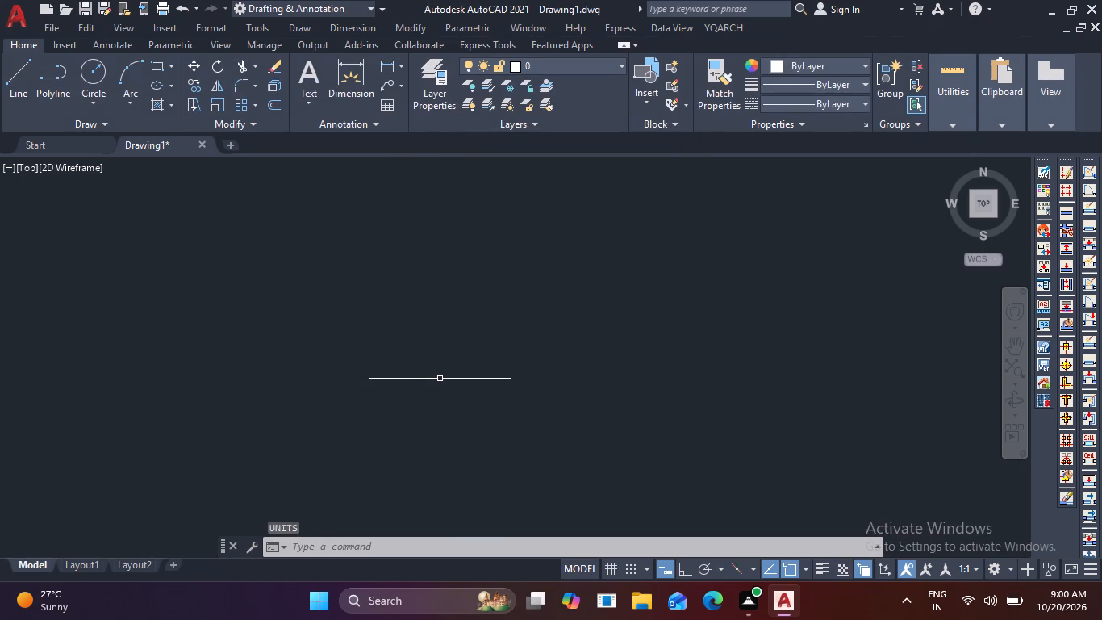
Begin a horizontal line in the empty model space with Ortho mode turned on.
type("l")
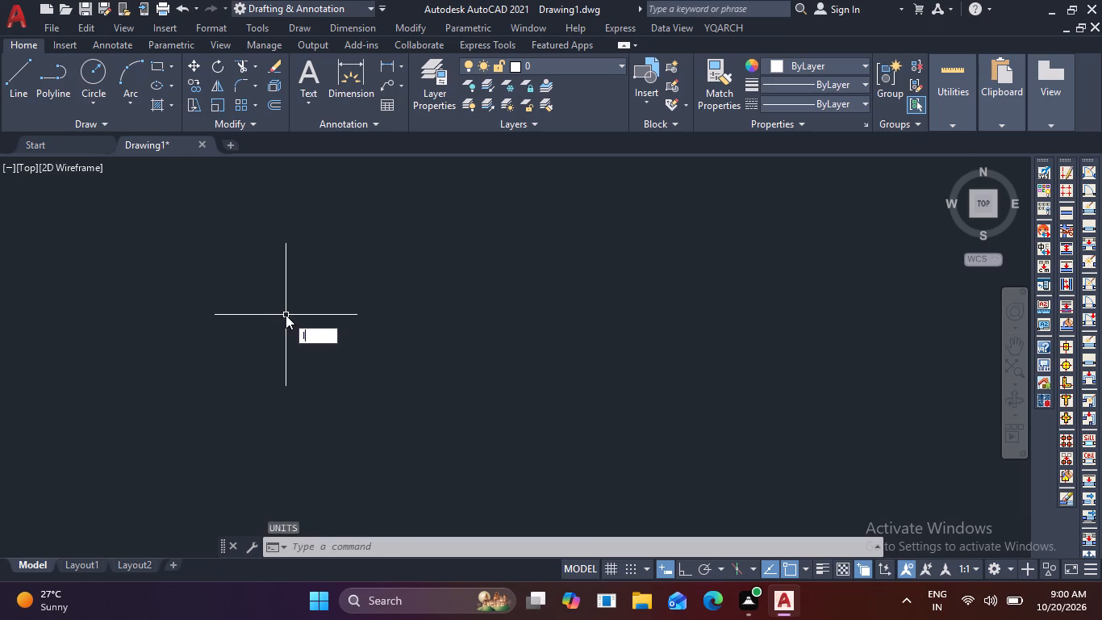
key("space")
left_click(227, 217)
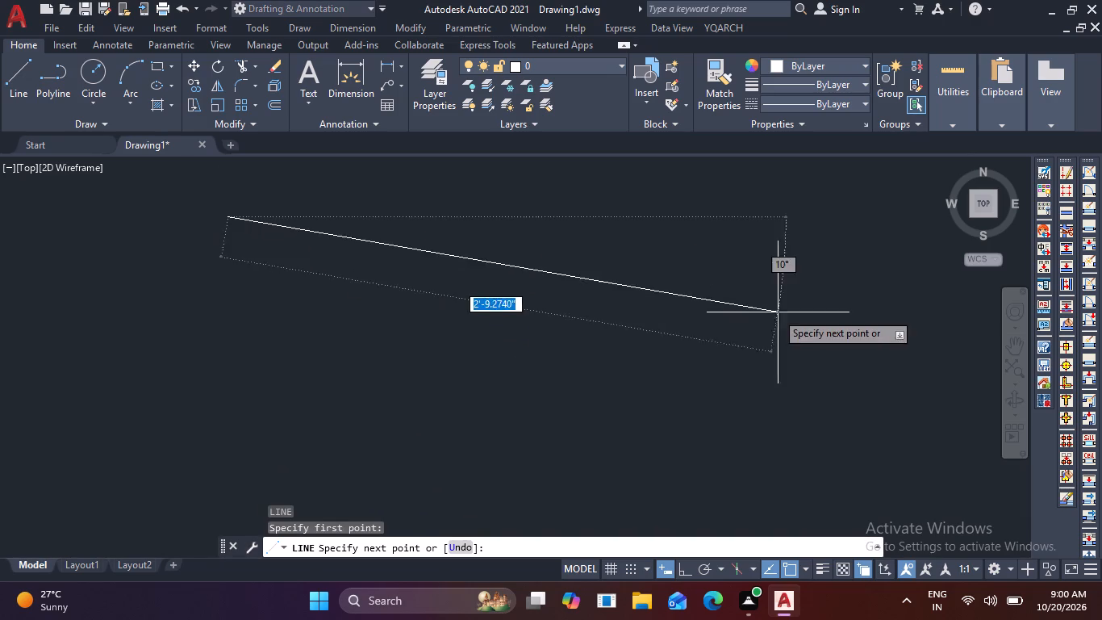
key("F8")
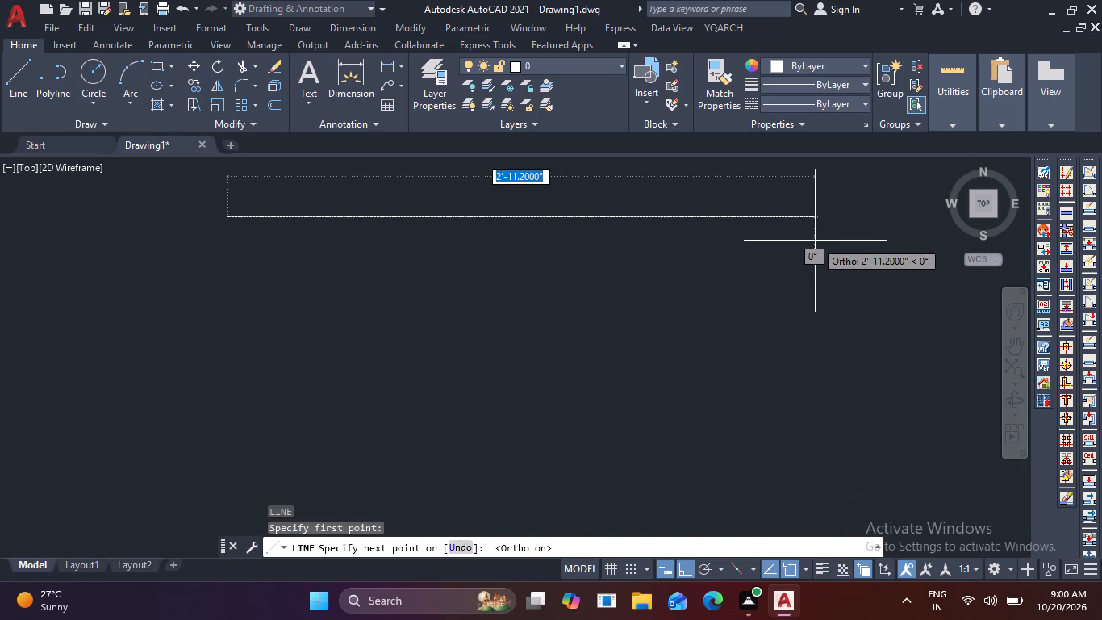
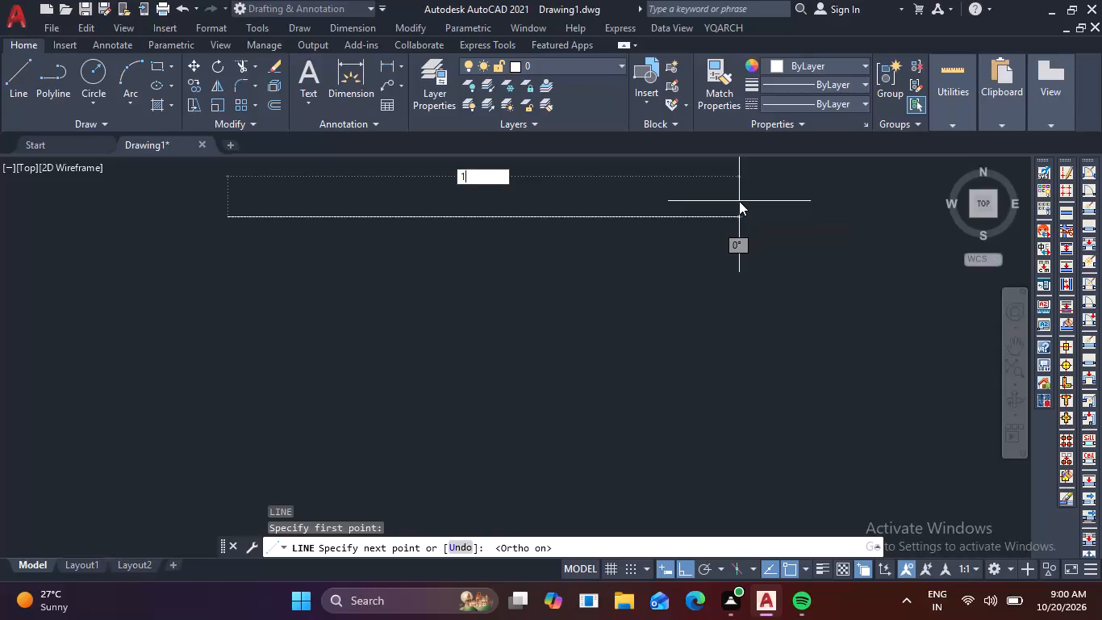
Set the horizontal line's length to 14' and finish the line.
key("apostrophe")
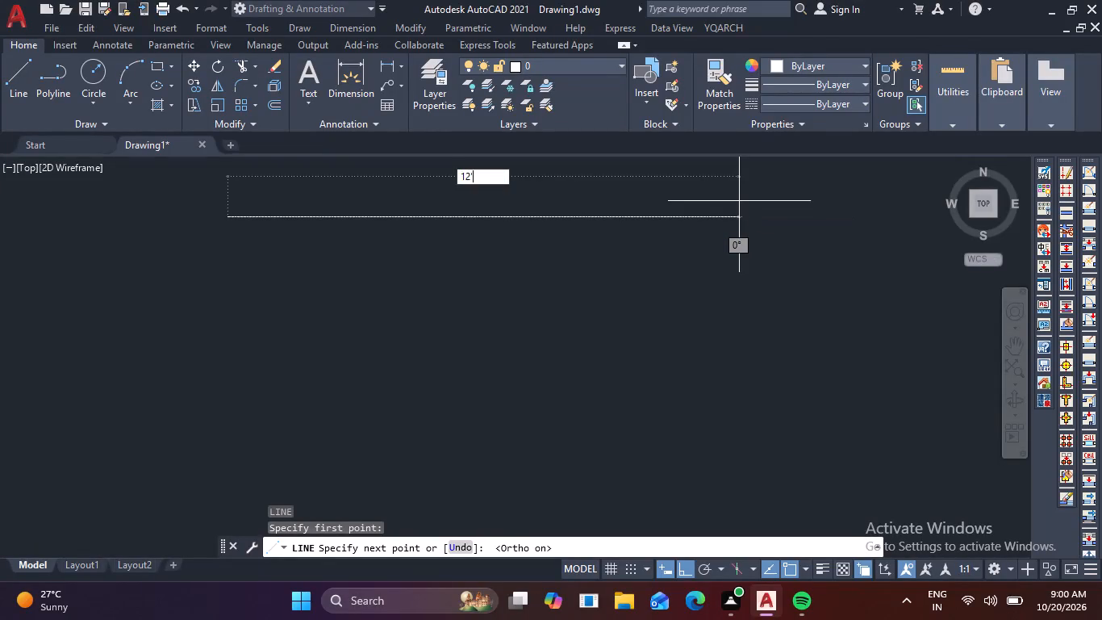
key("BackSpace")
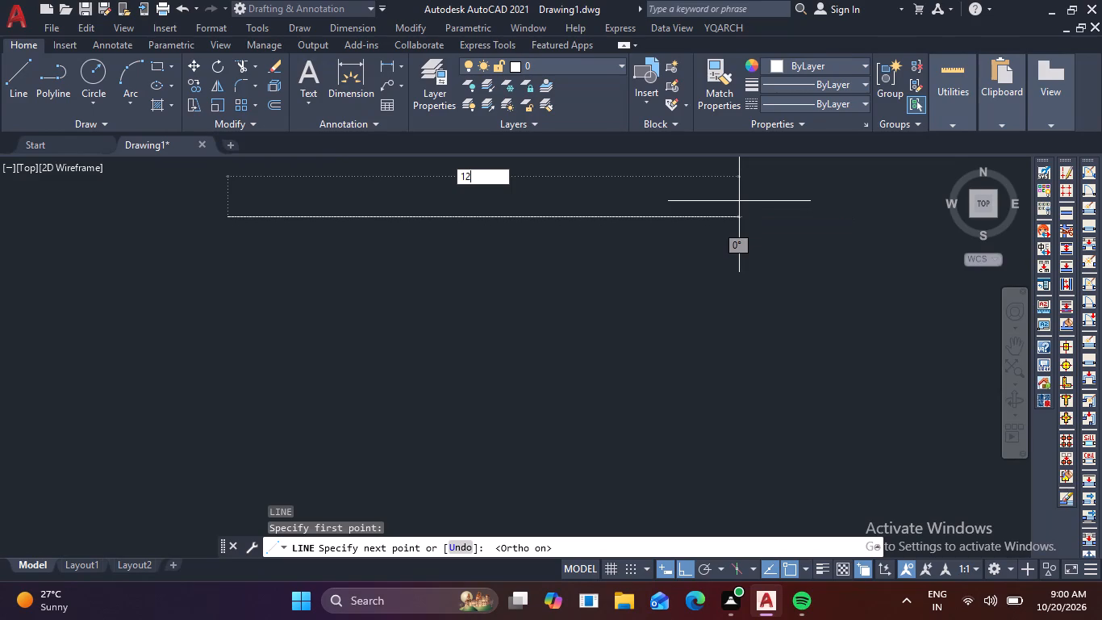
key("BackSpace")
type("4'")
key("Return")
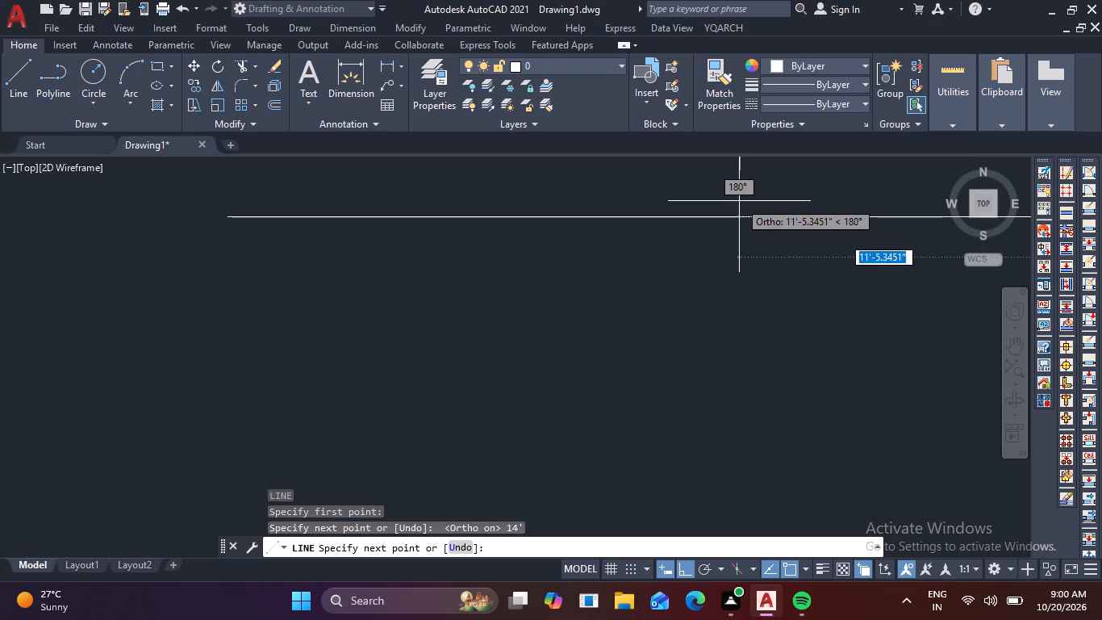
key("Escape")
Draw a 12' vertical line downward from the left end of the horizontal line.
scroll(779, 330, "down", 4)
middle_click_drag(845, 321, 392, 300)
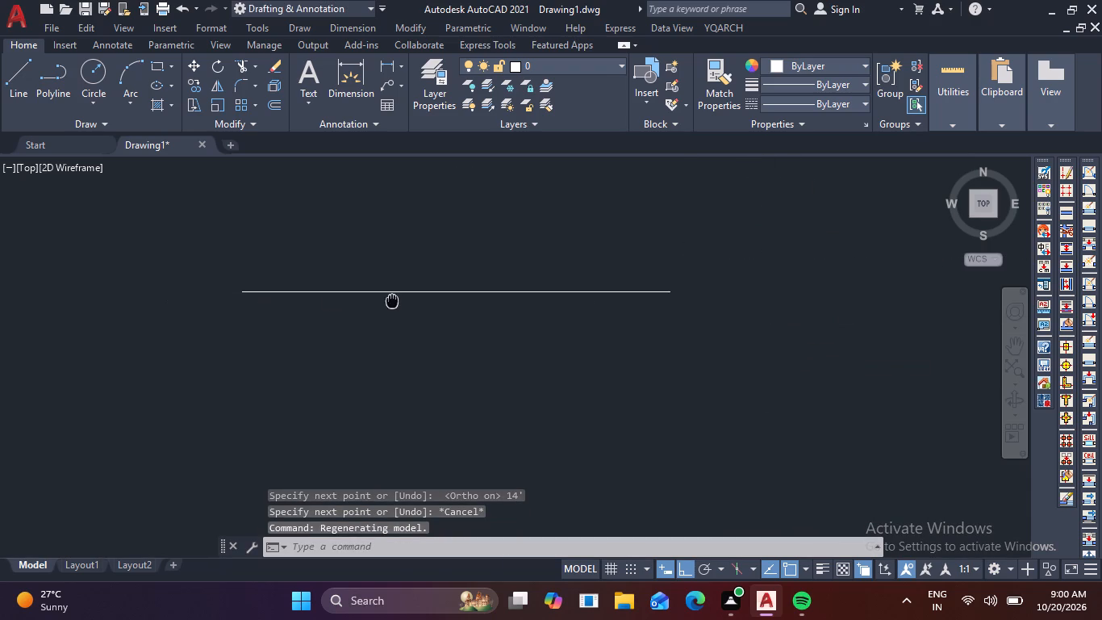
middle_click_drag(392, 300, 438, 228)
key("l")
key("space")
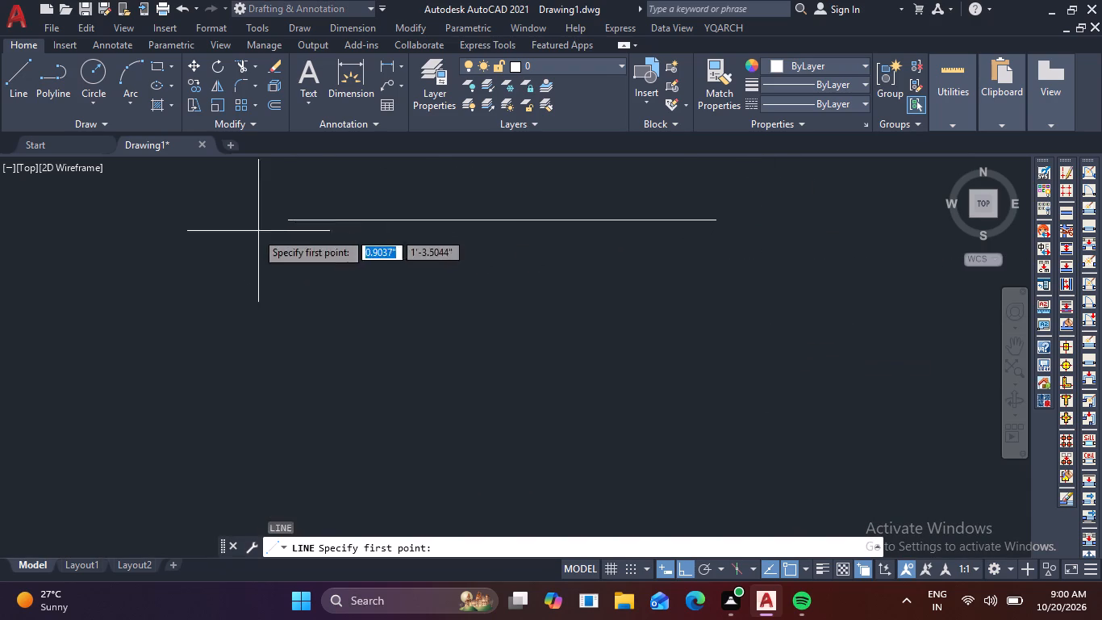
left_click(286, 220)
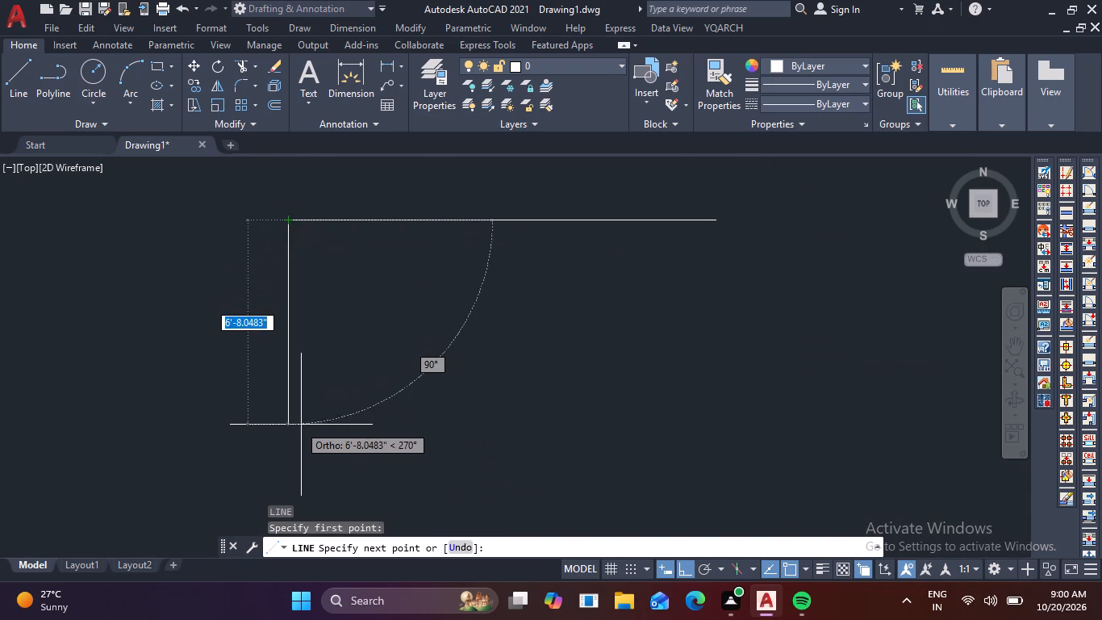
type("12'")
key("Return")
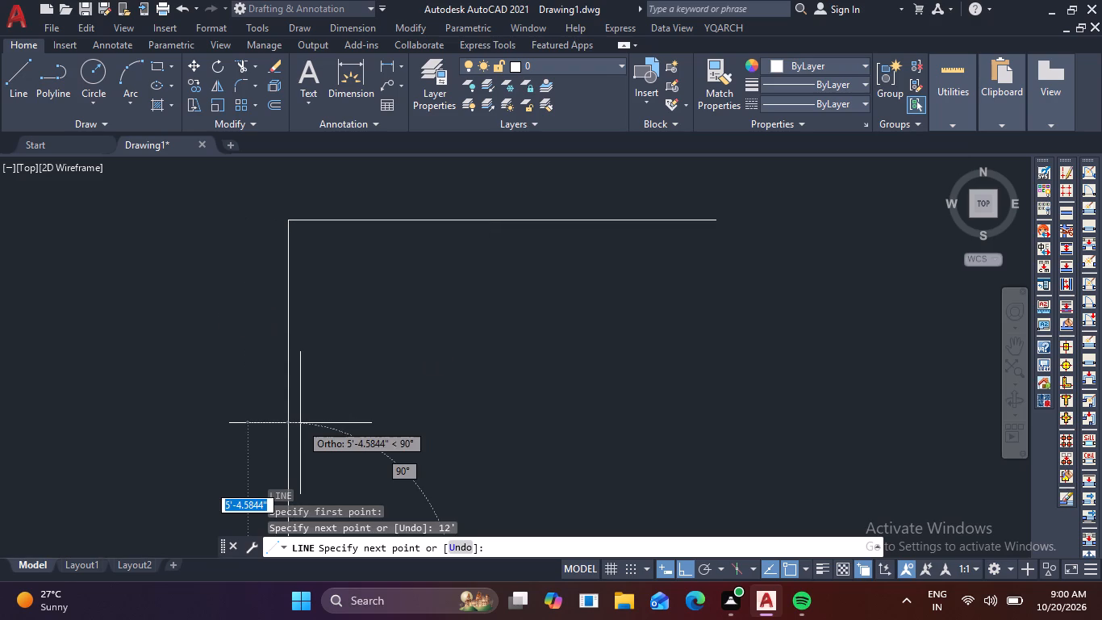
key("Escape")
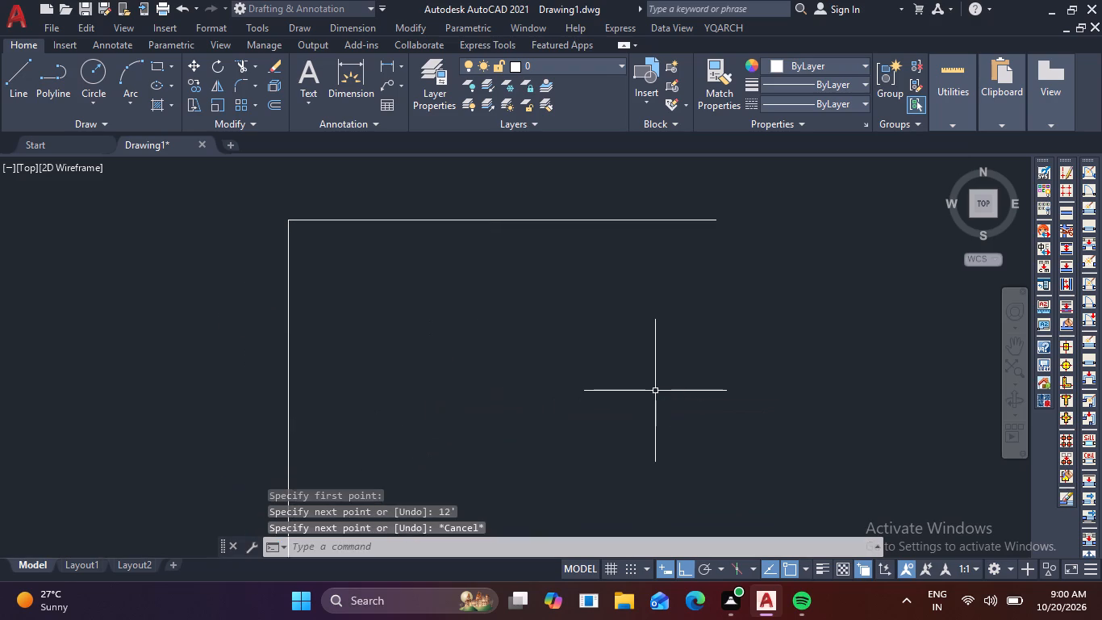
Offset the horizontal line 9" upward and the vertical line 9" to the left to form the wall thickness.
scroll(630, 382, "down", 1)
middle_click_drag(616, 392, 641, 299)
middle_click_drag(628, 331, 625, 350)
key("o")
key("Return")
key("9")
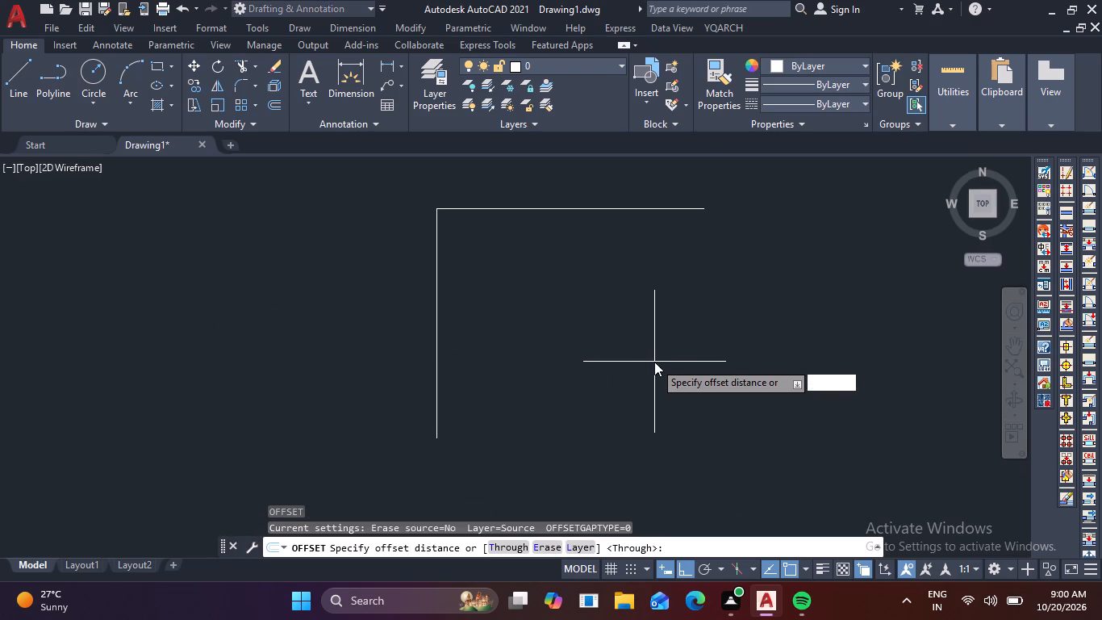
key("space")
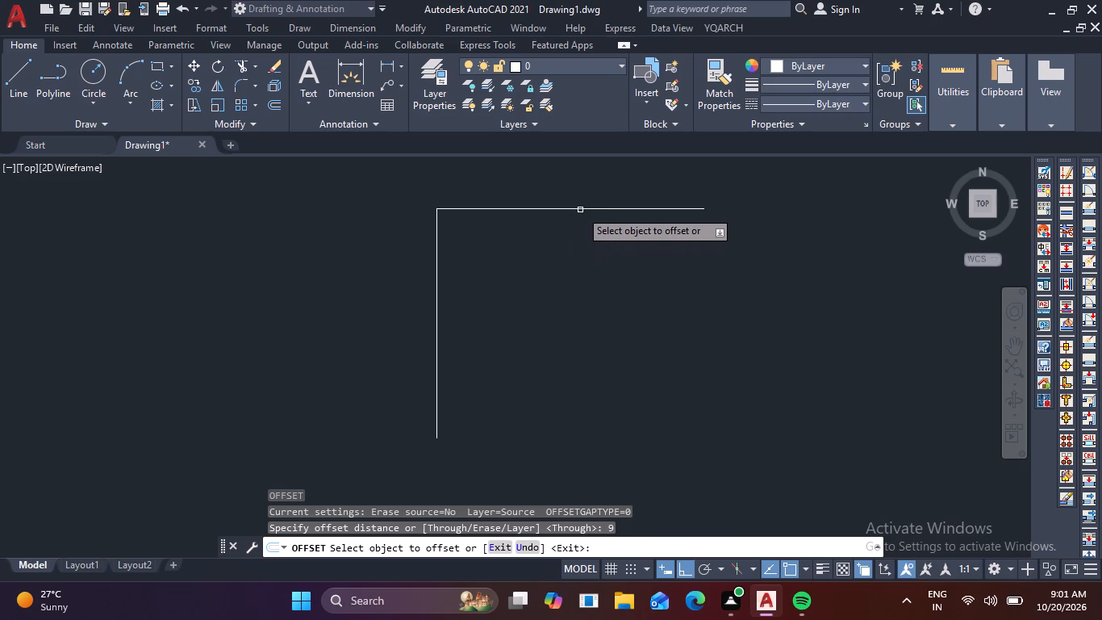
left_click(581, 210)
left_click(589, 178)
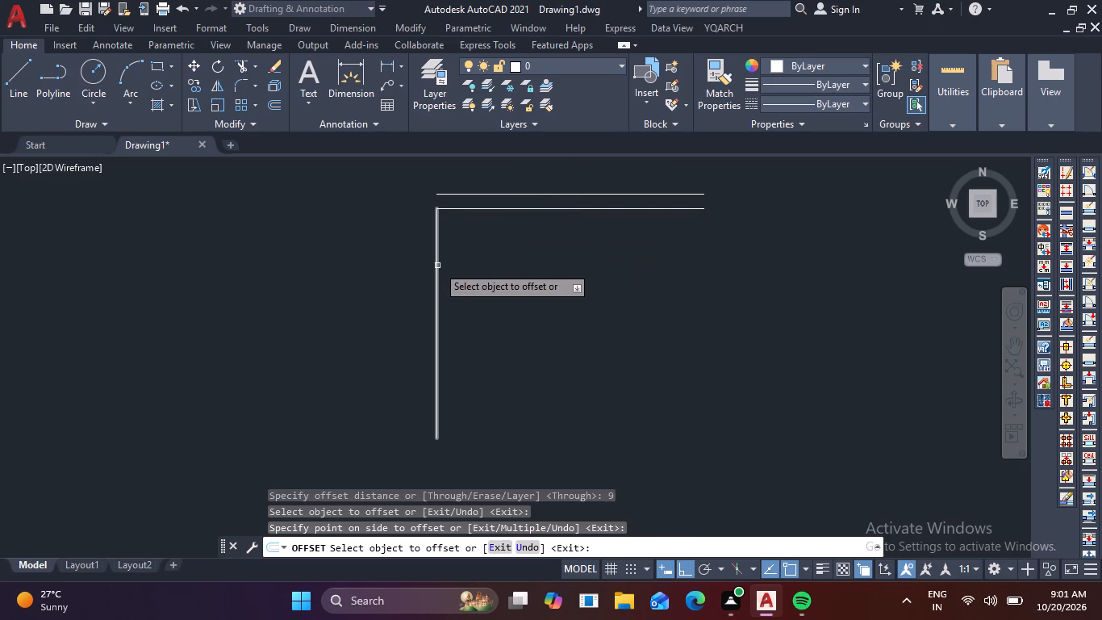
left_click_drag(437, 266, 419, 263)
left_click(278, 278)
key("Escape")
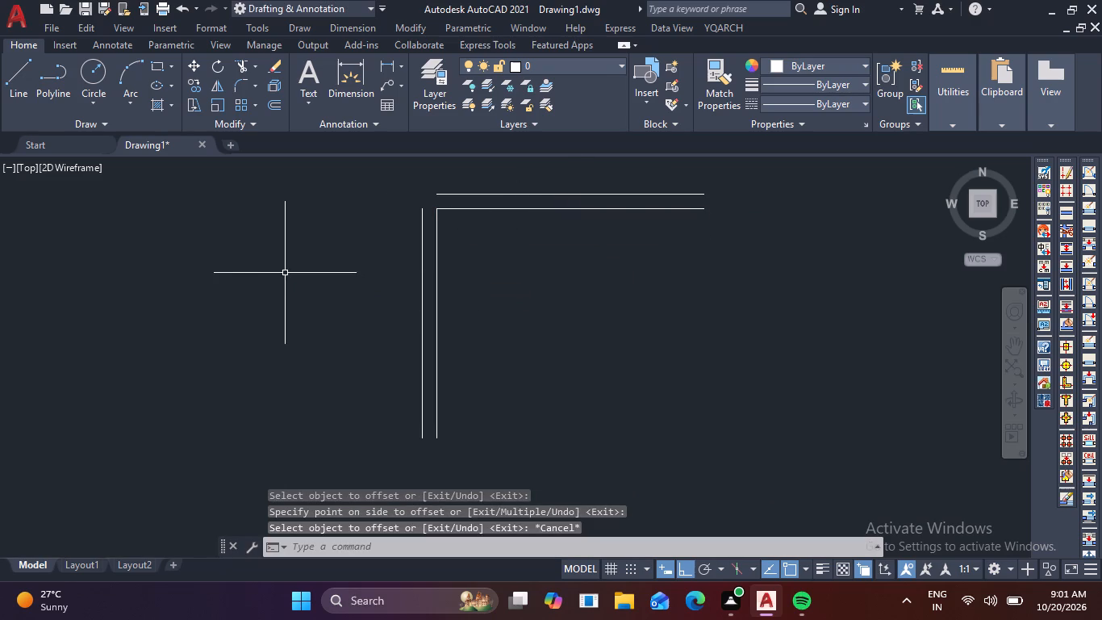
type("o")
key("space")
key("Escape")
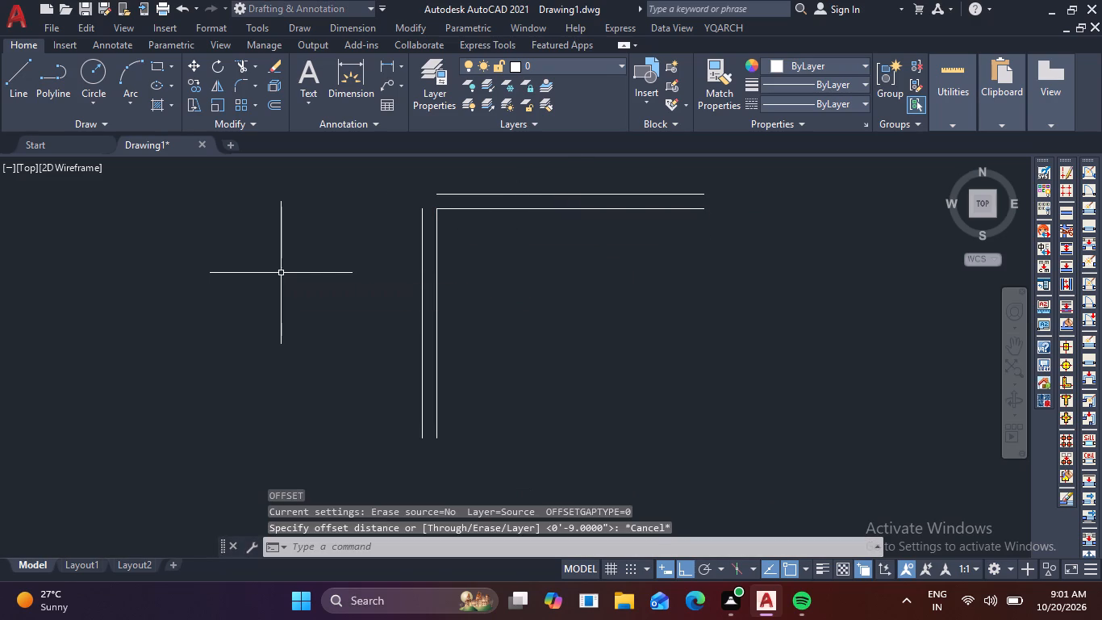
Fillet the outer horizontal and outer vertical lines into a sharp corner at the upper left of the walls.
key("f")
key("space")
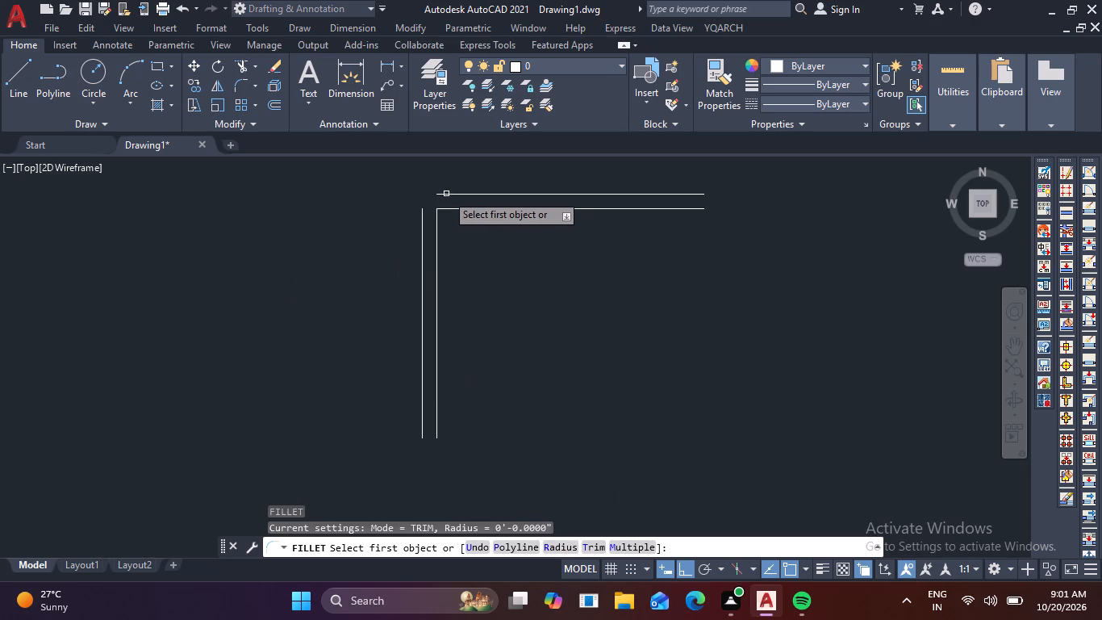
left_click(446, 194)
left_click(421, 227)
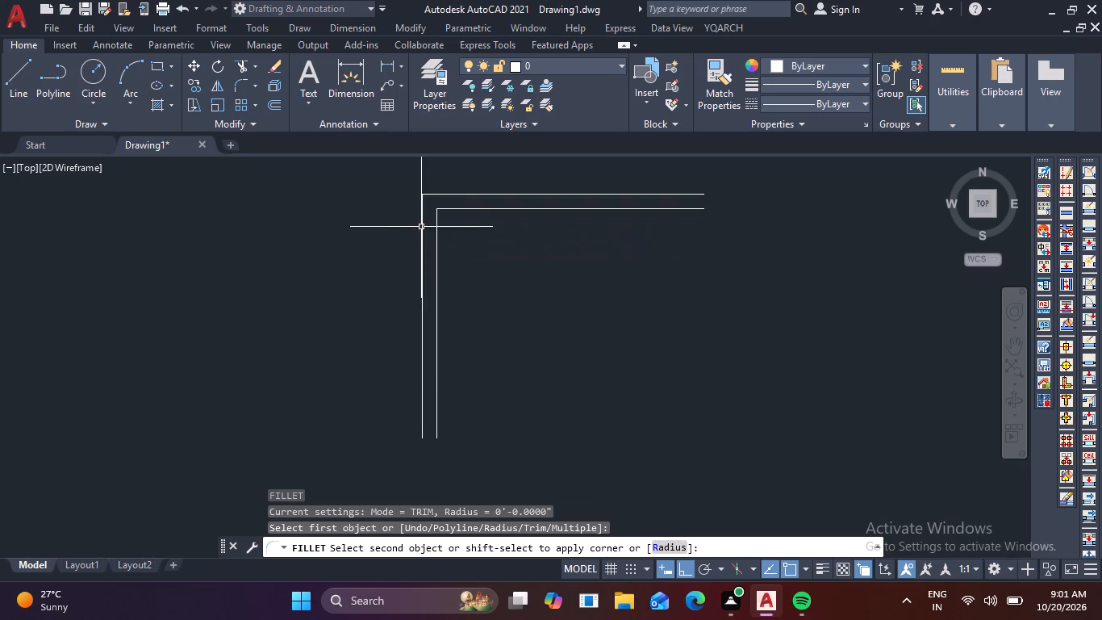
key("Escape")
Offset the left wall's inner line 14' to the right, and offset that new line 9" further right as wall thickness.
middle_click_drag(461, 324, 363, 326)
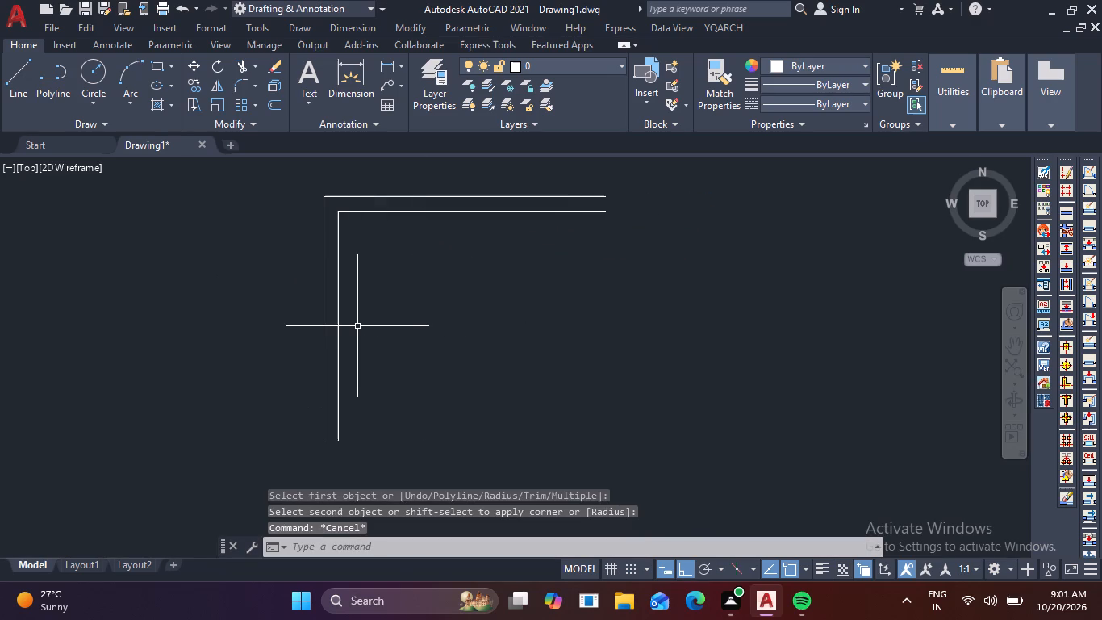
key("o")
key("Return")
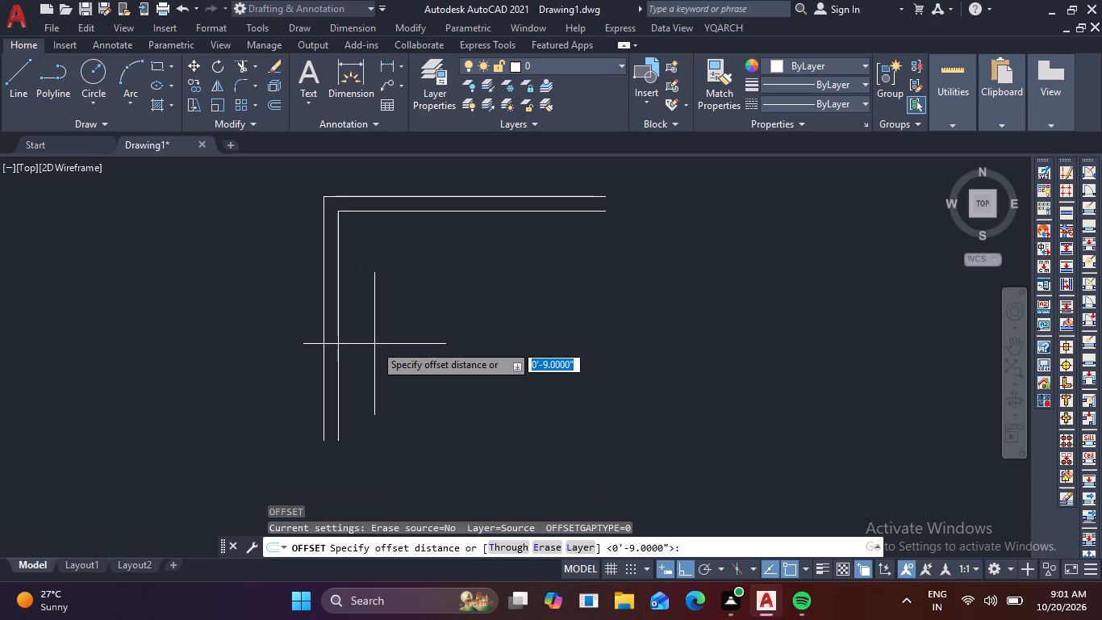
type("14")
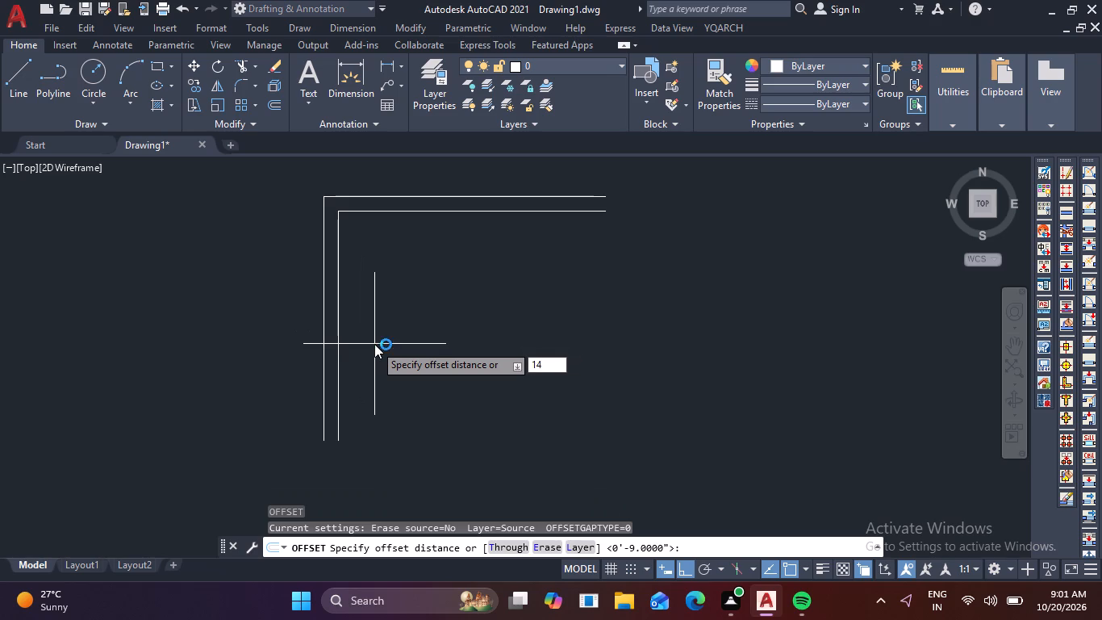
key("apostrophe")
key("Return")
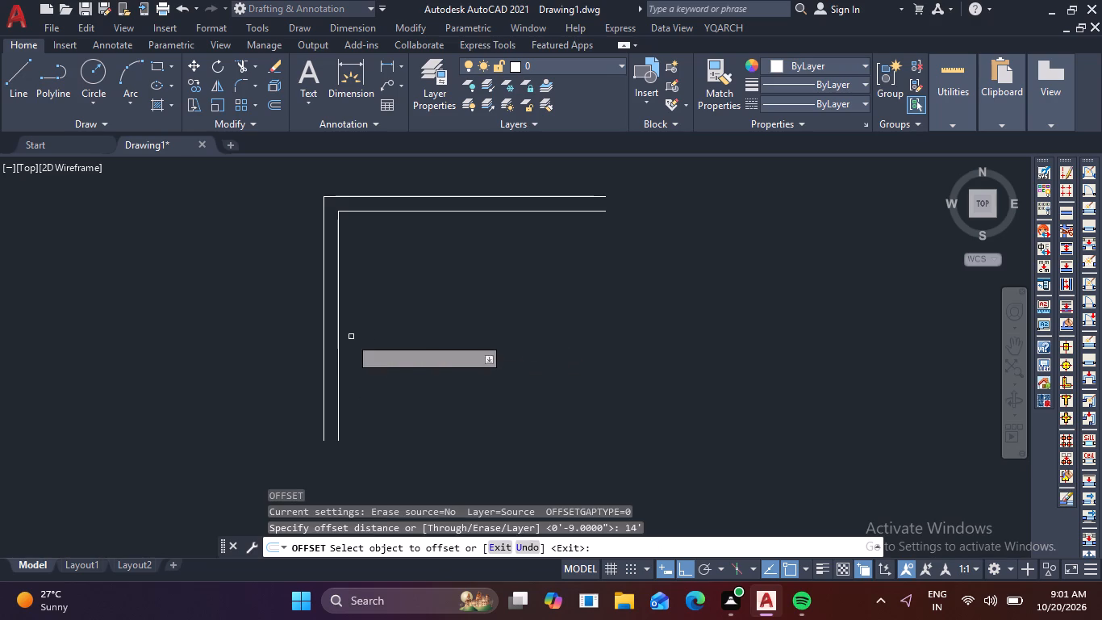
left_click_drag(337, 331, 344, 333)
left_click(627, 311)
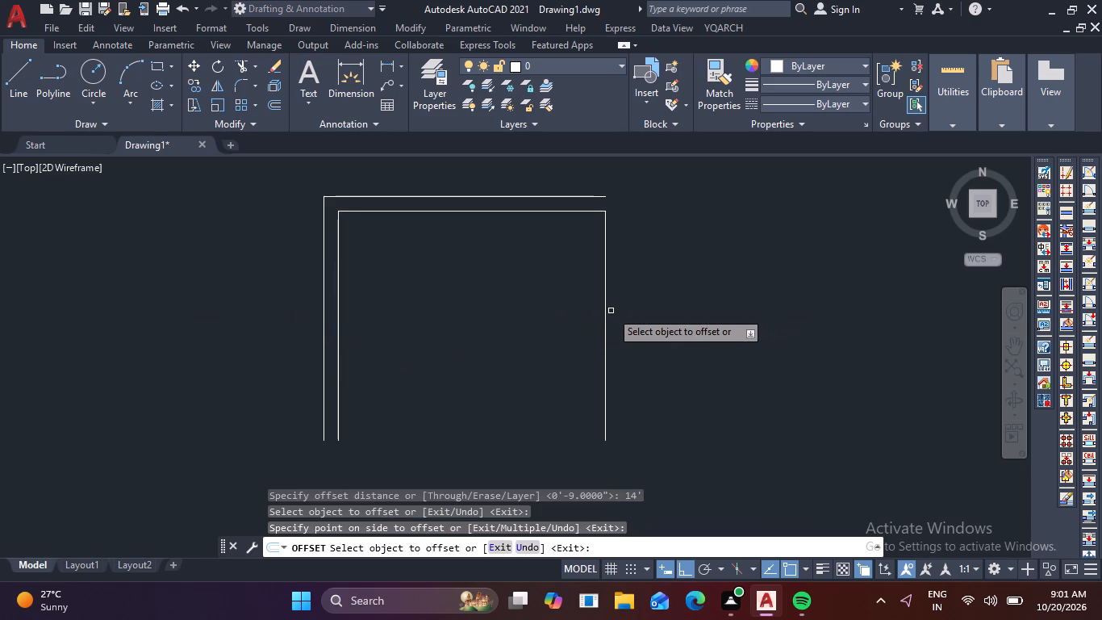
left_click(607, 310)
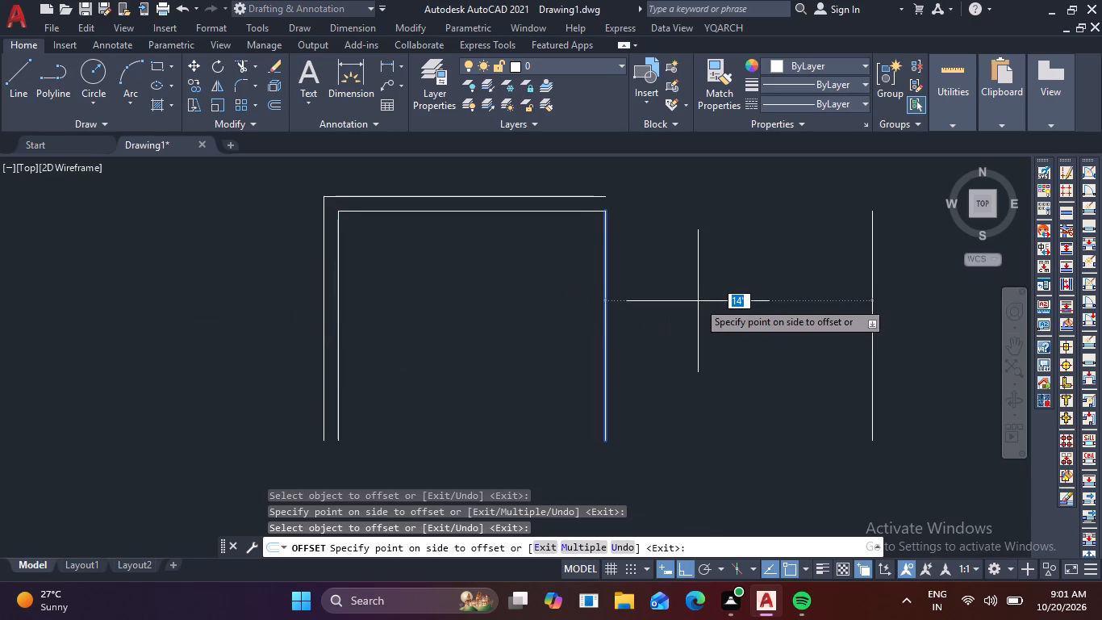
type("9")
key("space")
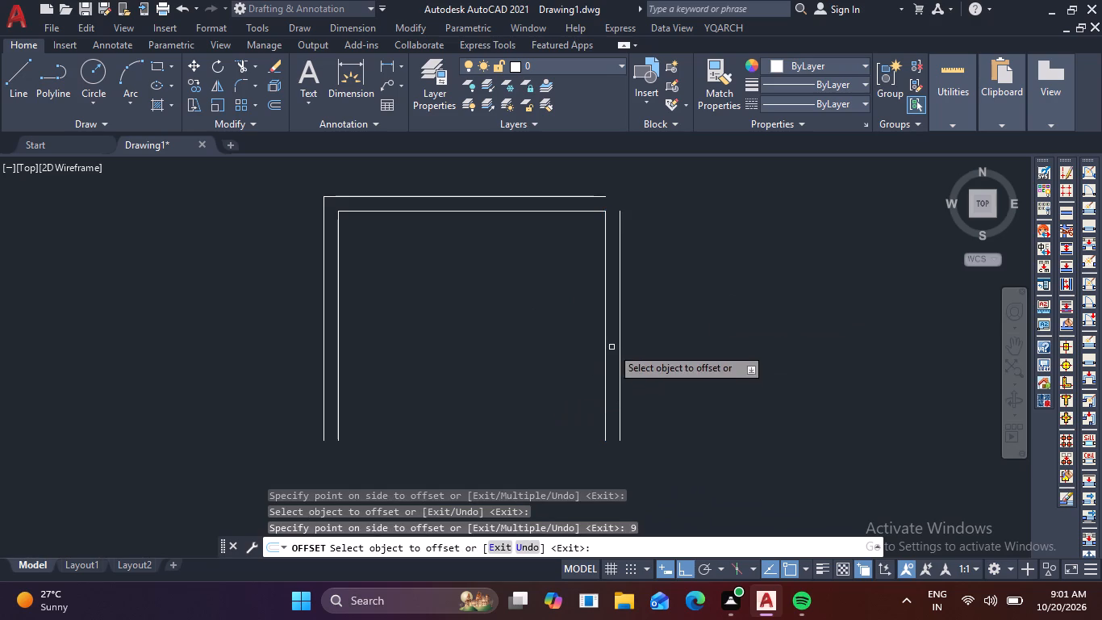
Offset the second wall's outer line 14'8" to the right, and offset the new line 9" further right as wall thickness.
left_click(618, 346)
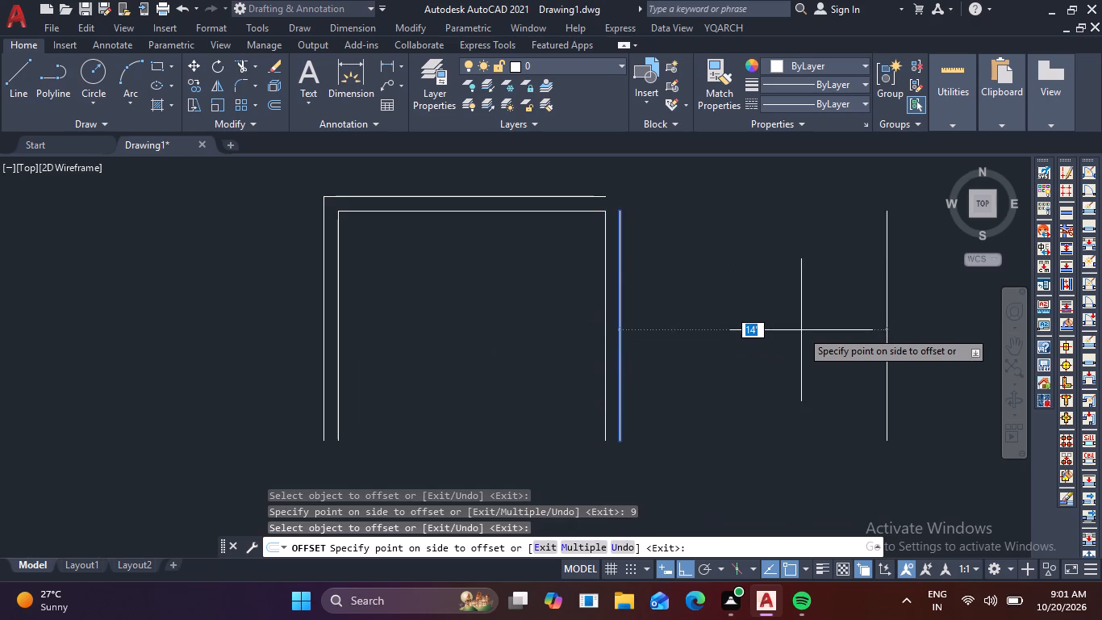
key("1")
key("4")
type("'8")
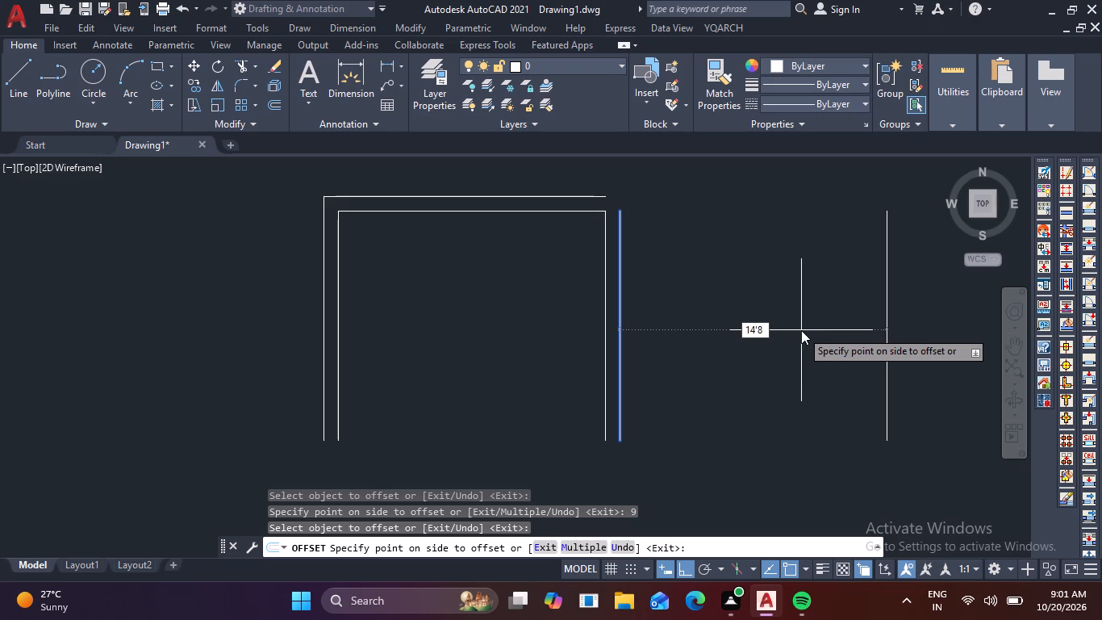
key("space")
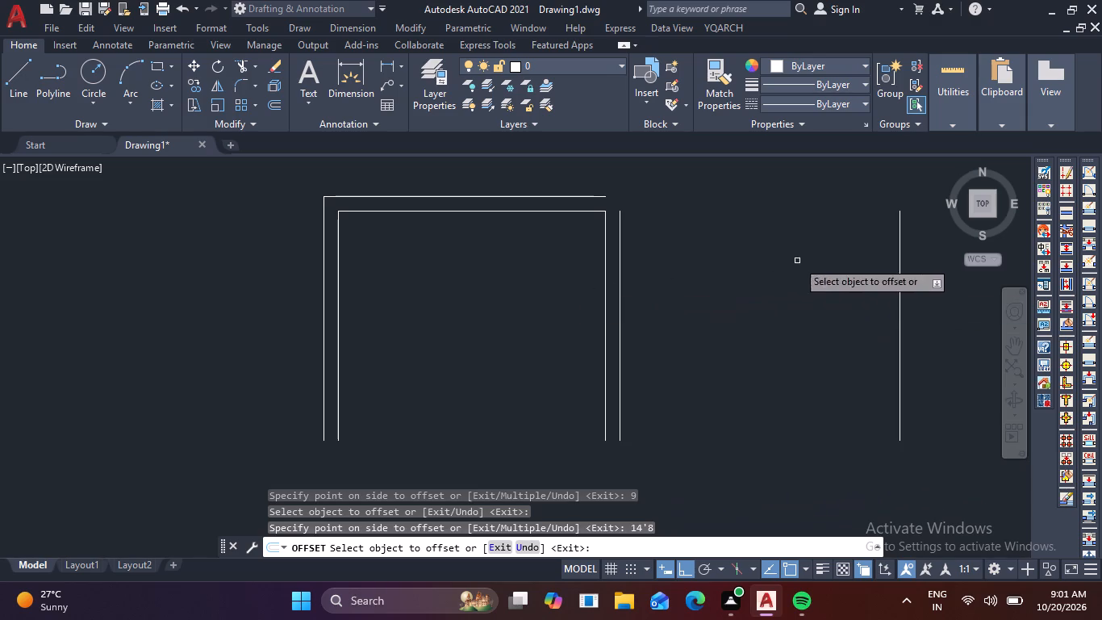
left_click(900, 298)
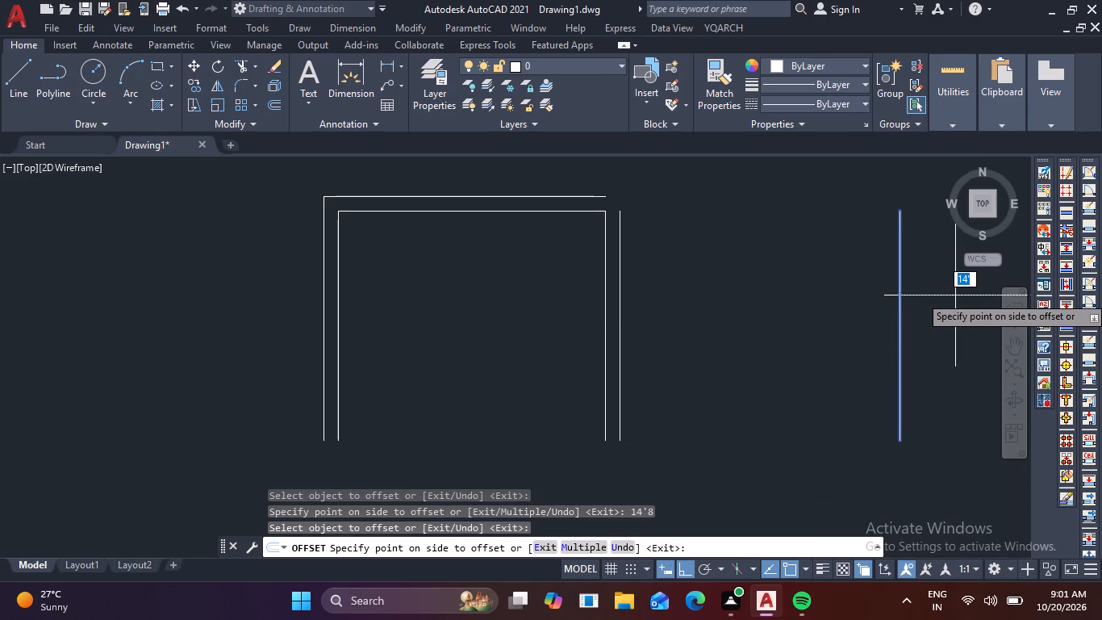
key("9")
key("space")
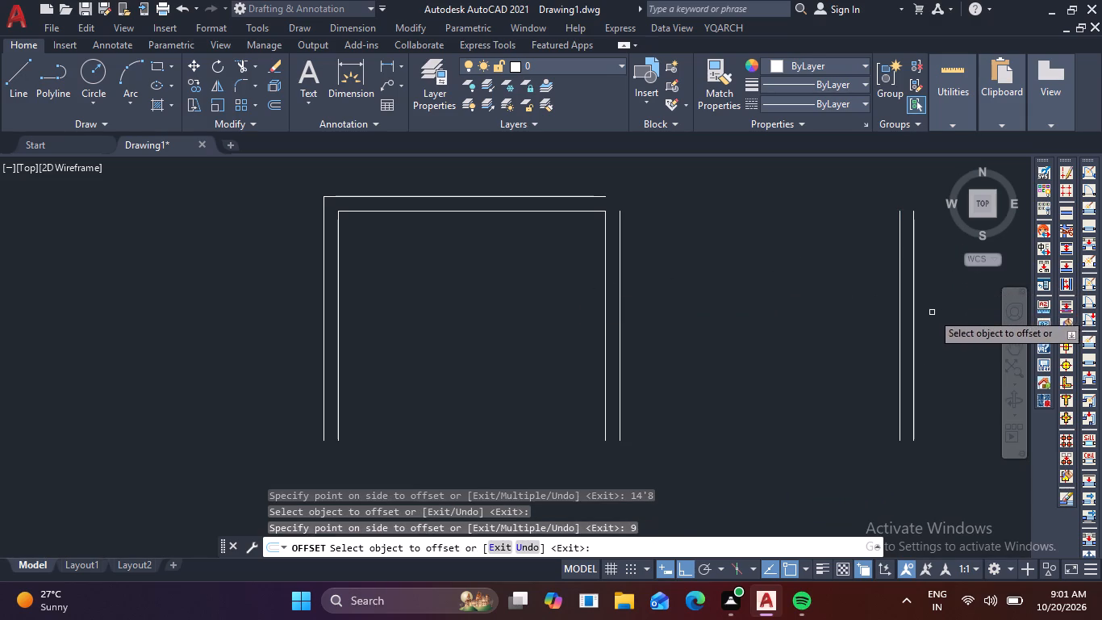
Quick-measure the clear distance between the second and third vertical walls.
middle_click_drag(925, 285, 804, 292)
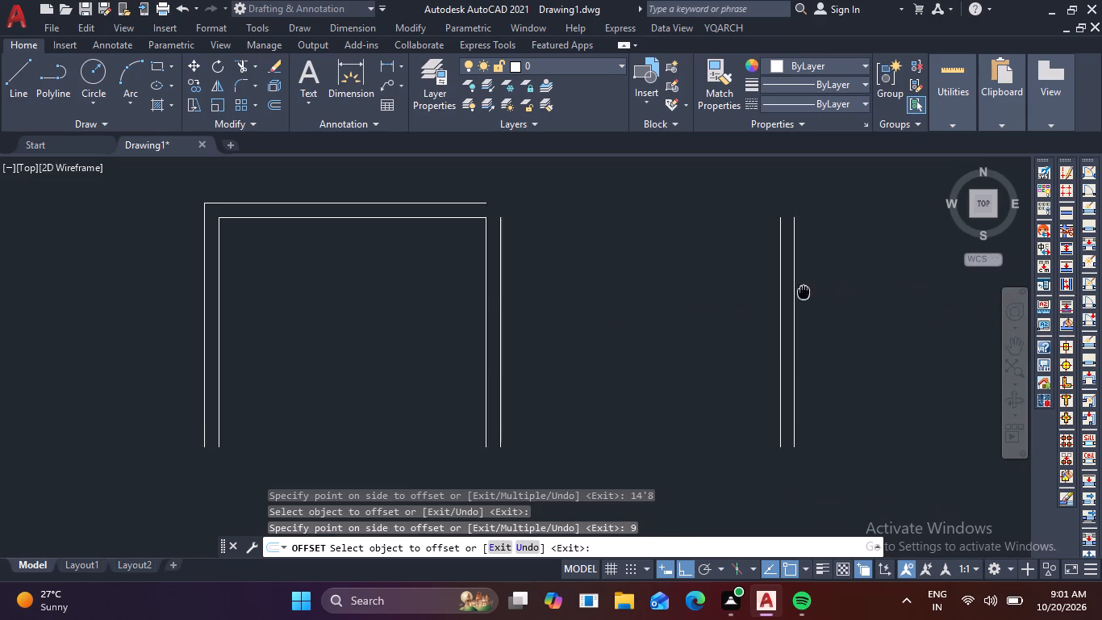
middle_click_drag(804, 292, 792, 296)
left_click(958, 126)
left_click(968, 149)
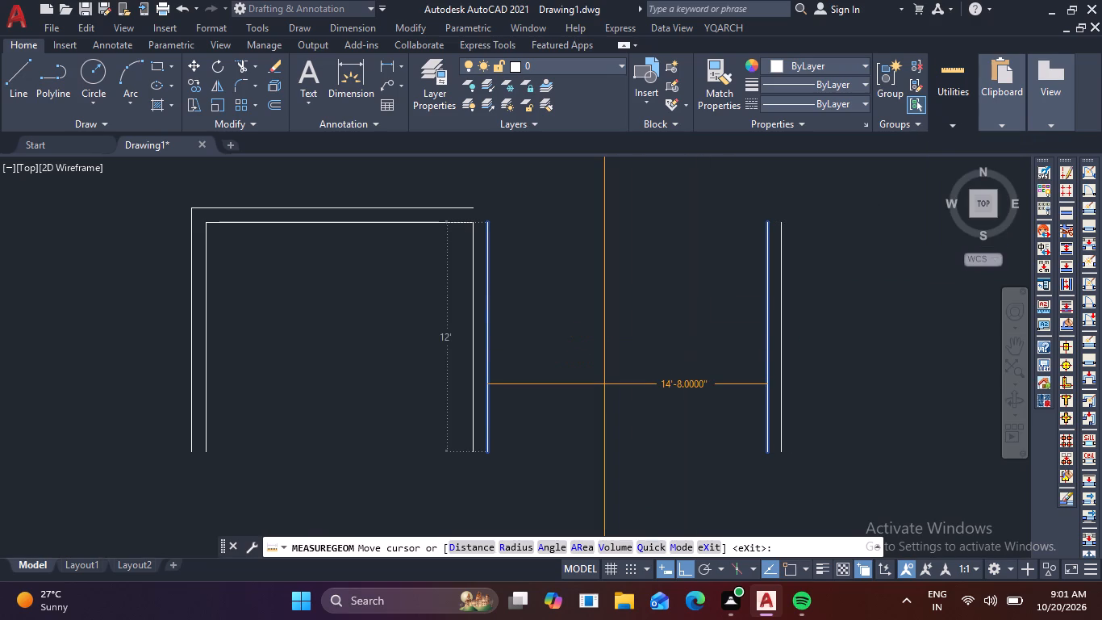
key("Escape")
key("Escape")
Fillet the top outer line with the second wall's outer line to close the first room's upper-right corner.
key("f")
key("space")
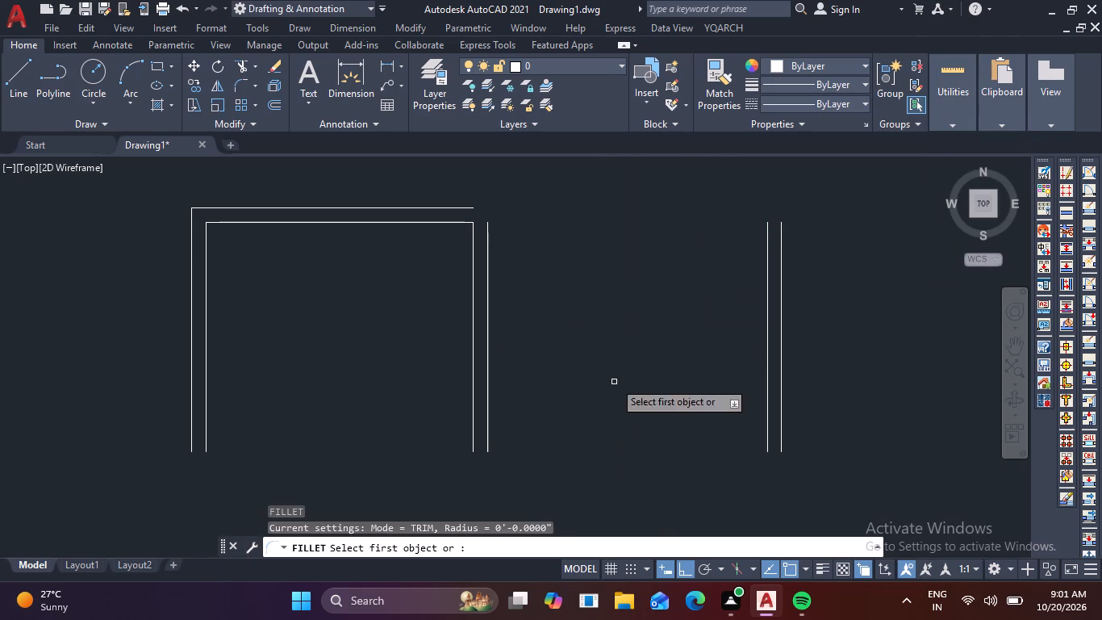
left_click(467, 209)
left_click(489, 232)
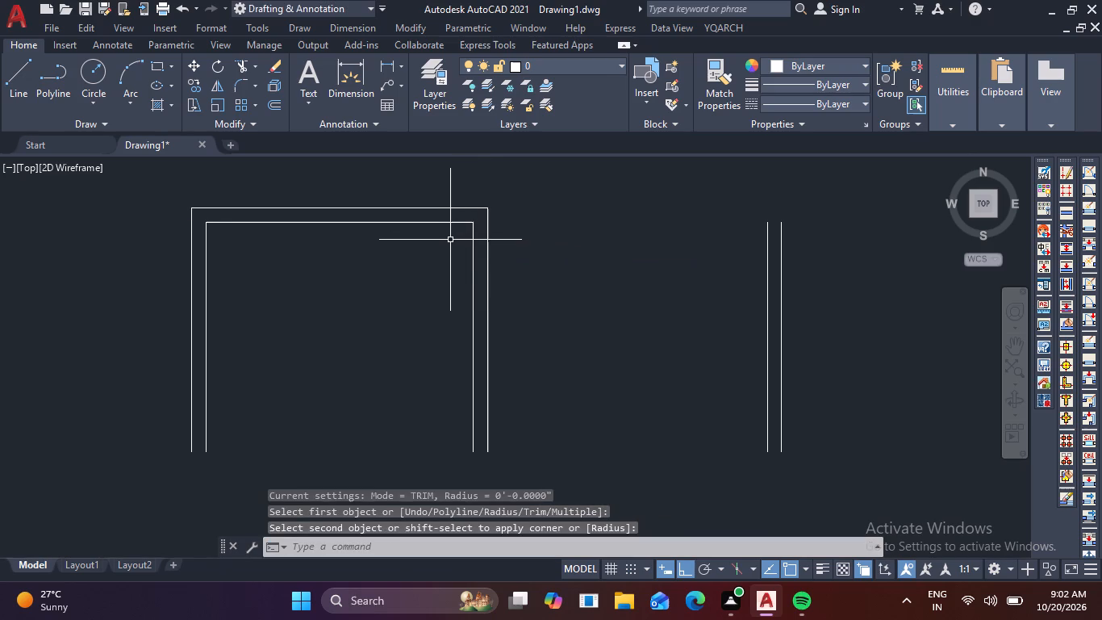
Fillet the top inner and outer lines with the third wall's matching lines to close the second room's upper-right corner.
key("space")
left_click(422, 223)
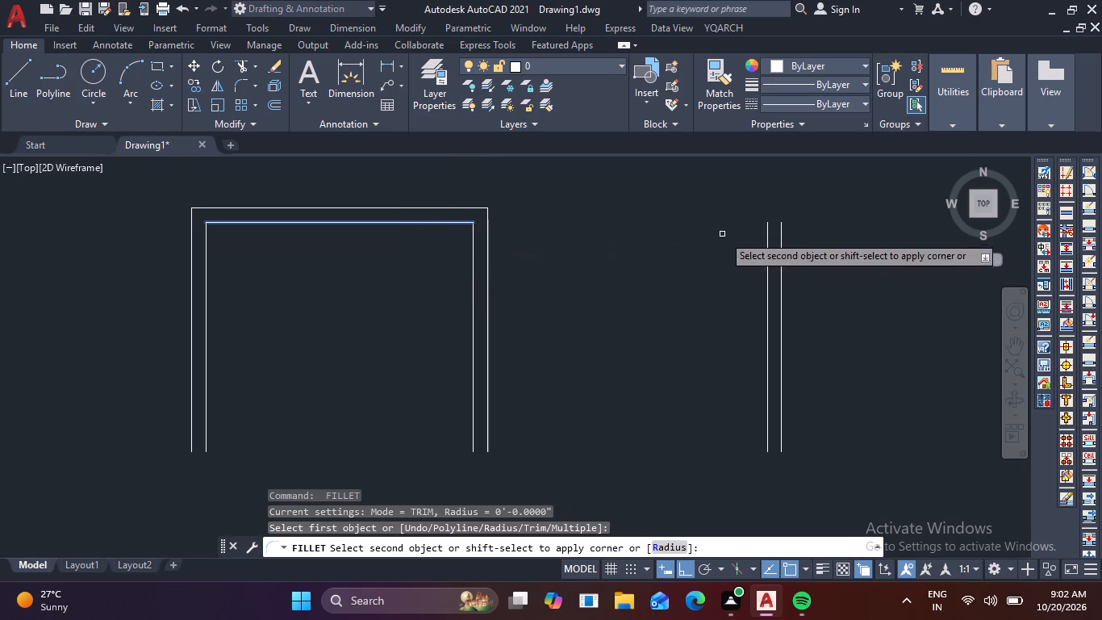
left_click(765, 247)
key("space")
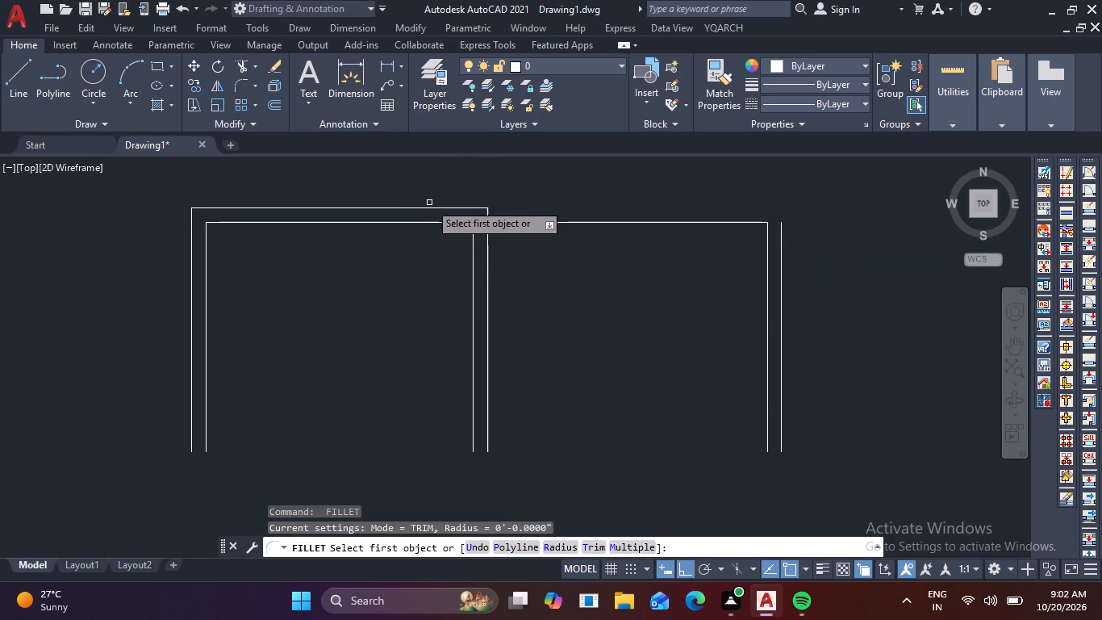
left_click(443, 210)
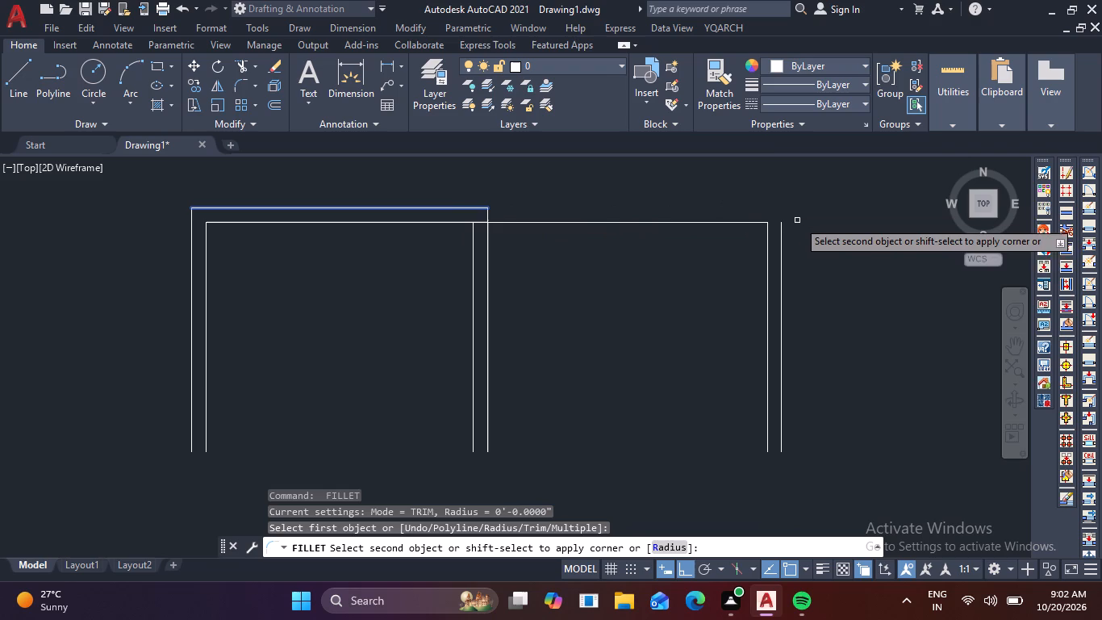
left_click(781, 237)
key("Escape")
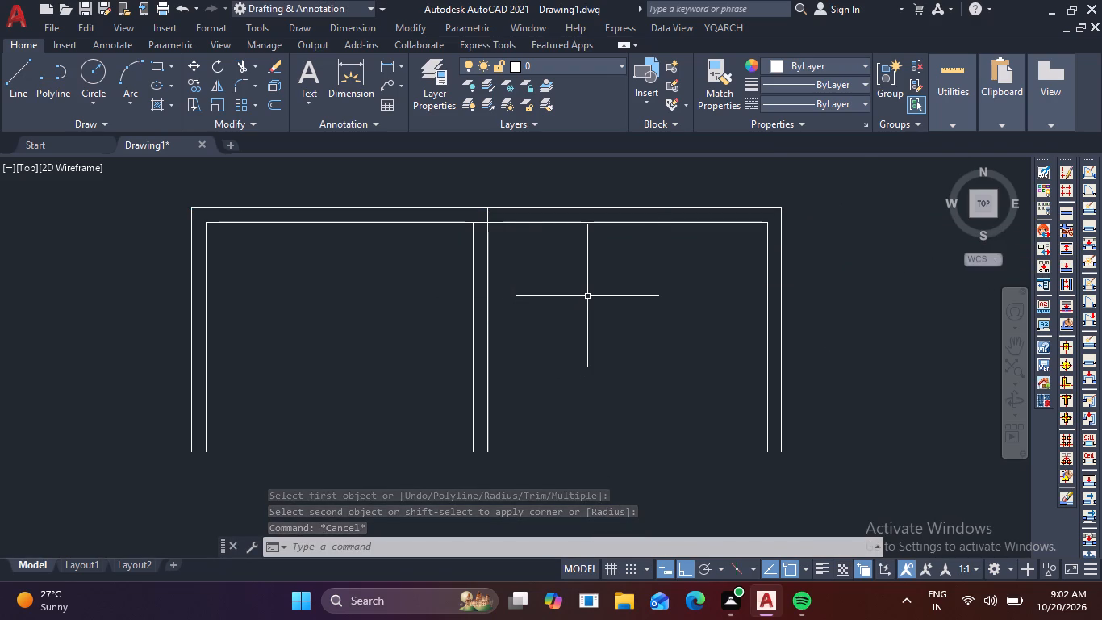
Trim the inner top line across the middle wall and the middle wall's line crossing the top wall to open the junction.
key("t")
key("r")
key("space")
scroll(484, 233, "up", 3)
left_click(455, 184)
left_click(447, 220)
scroll(449, 220, "down", 3)
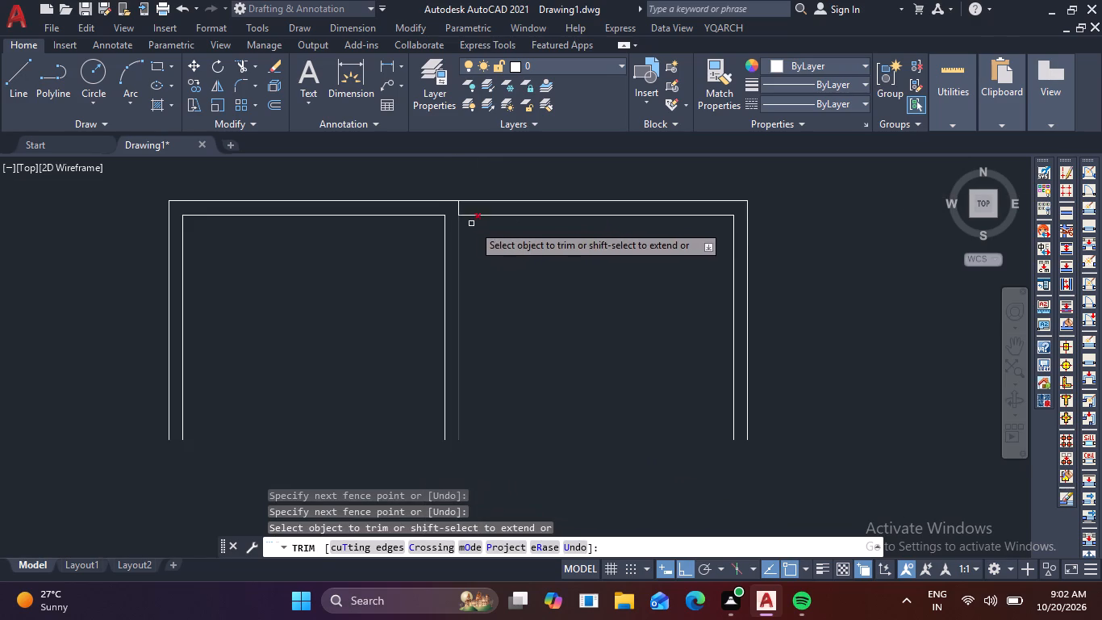
scroll(461, 211, "up", 3)
left_click(436, 203)
left_click(460, 201)
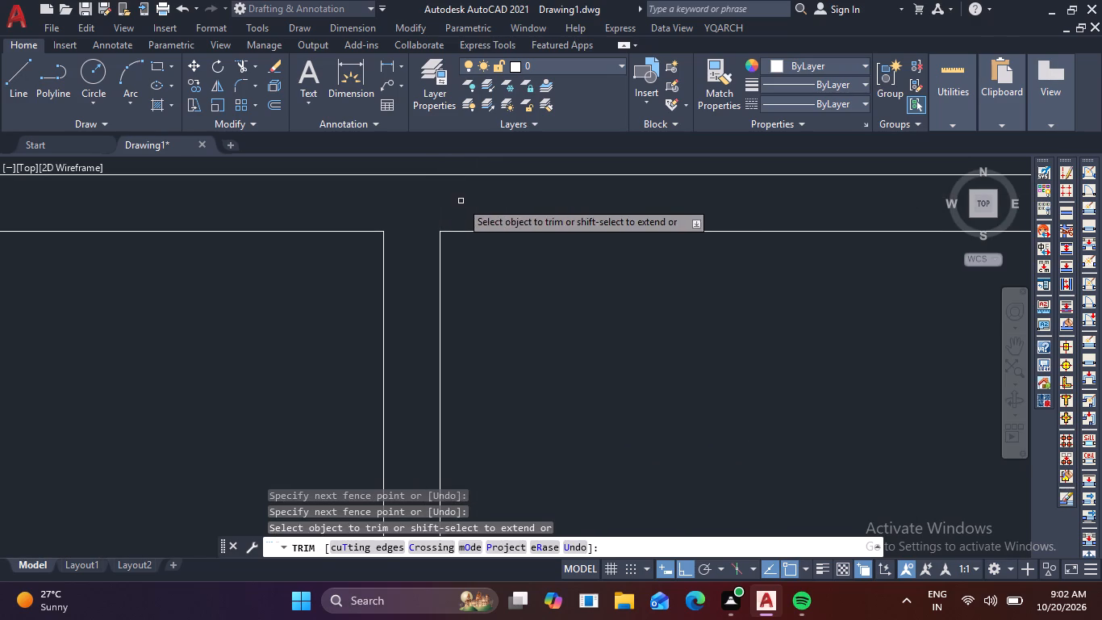
scroll(461, 202, "down", 3)
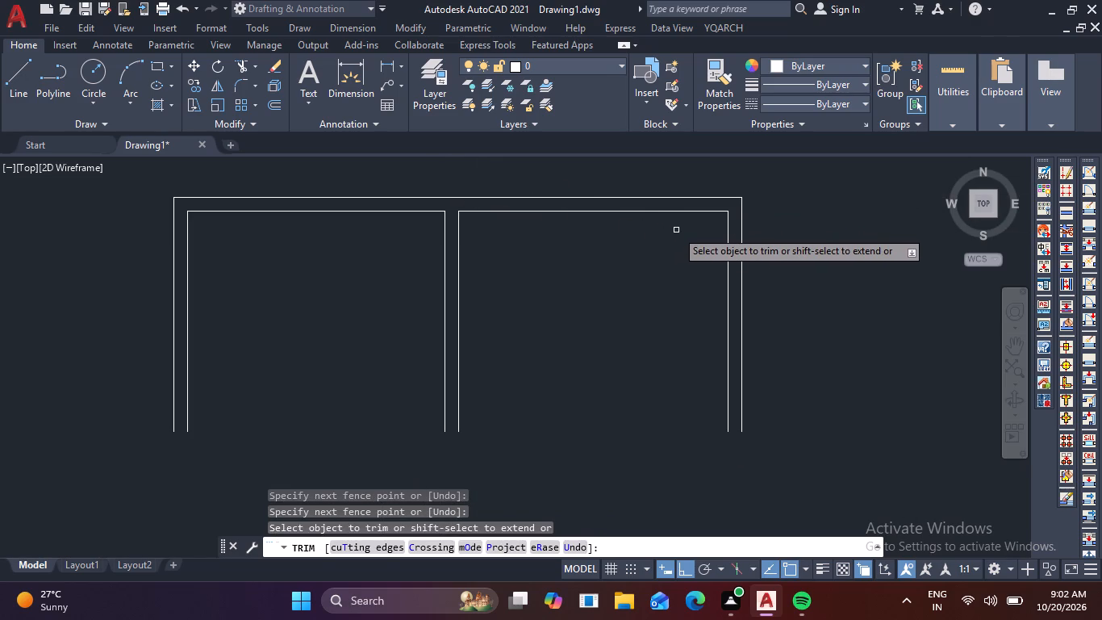
middle_click_drag(656, 260, 584, 307)
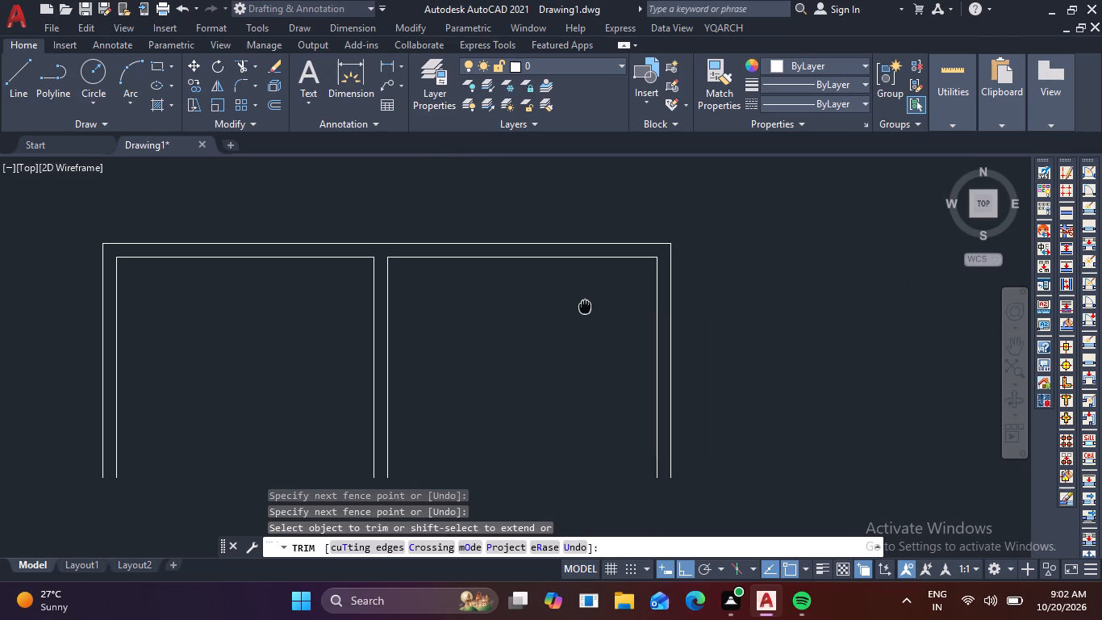
middle_click_drag(584, 307, 577, 312)
scroll(653, 262, "up", 2)
scroll(513, 355, "down", 2)
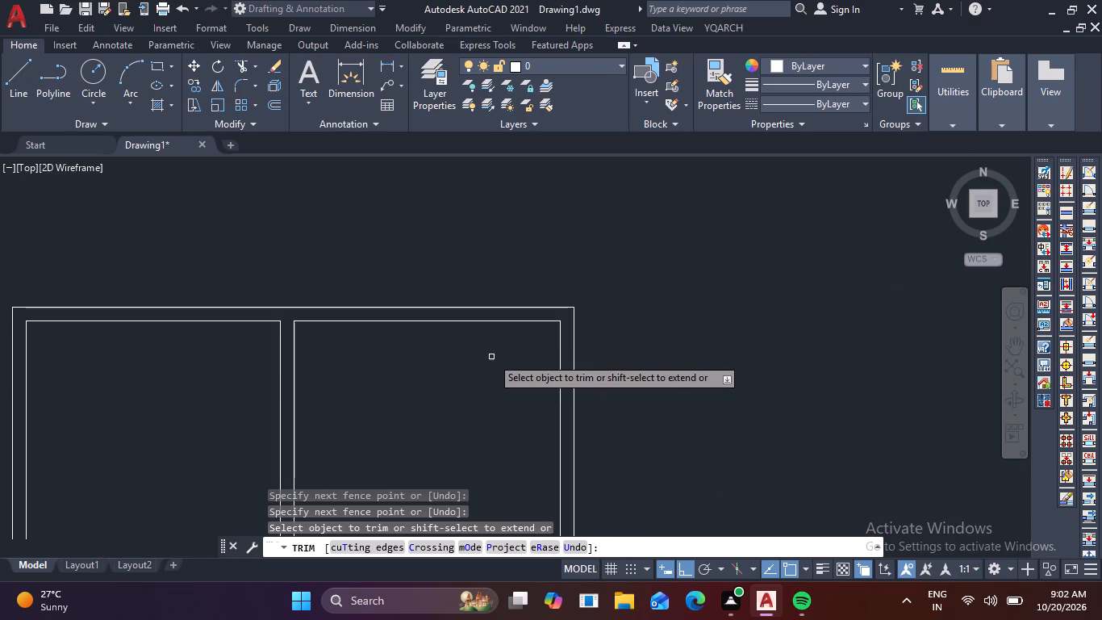
middle_click_drag(487, 360, 666, 263)
key("Escape")
key("Escape")
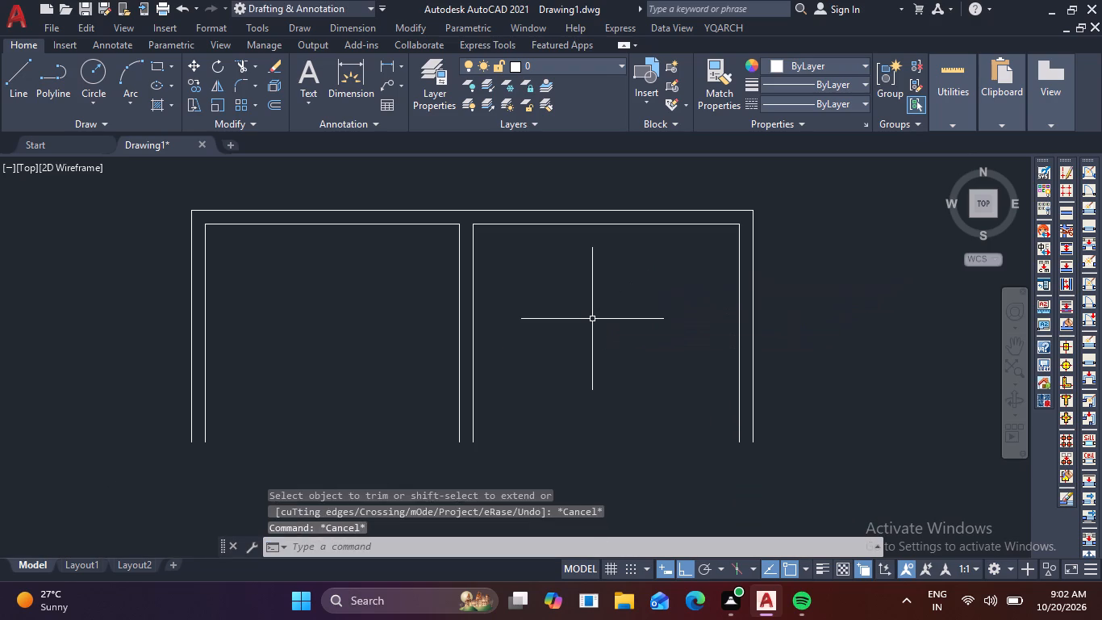
Offset the inner top lines of both rooms 12' downward to form their bottom inner lines.
key("o")
key("Return")
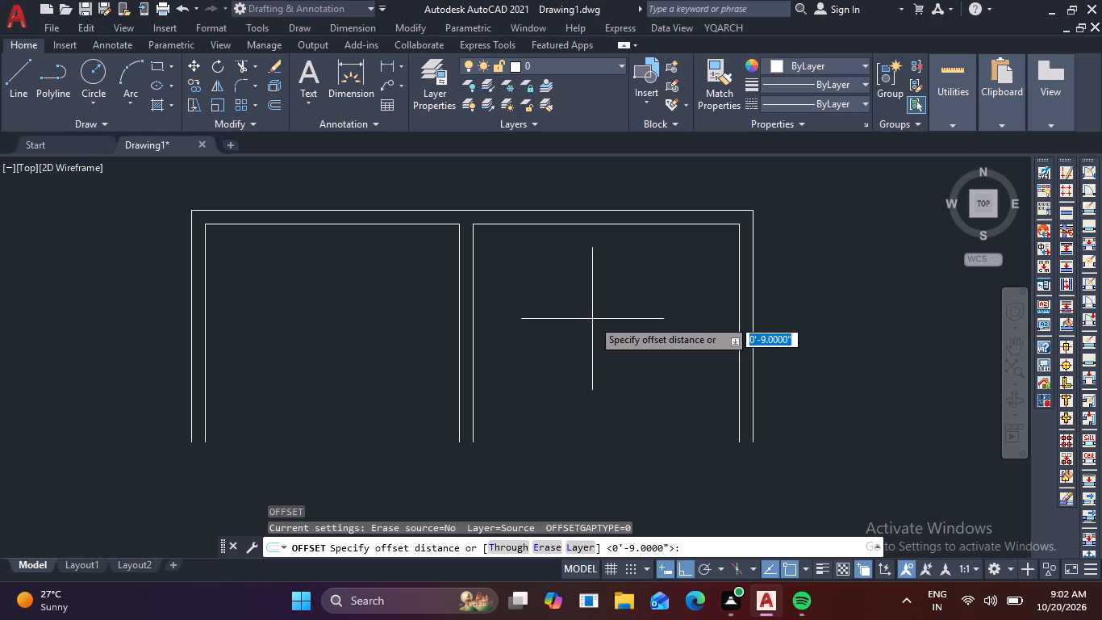
key("1")
type("2'")
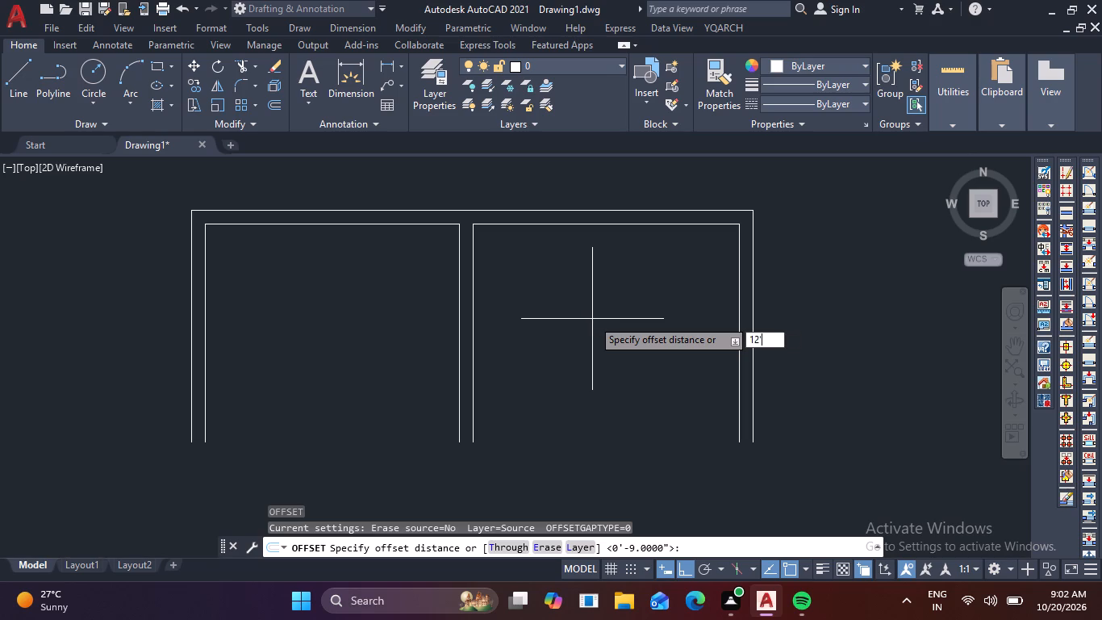
key("Return")
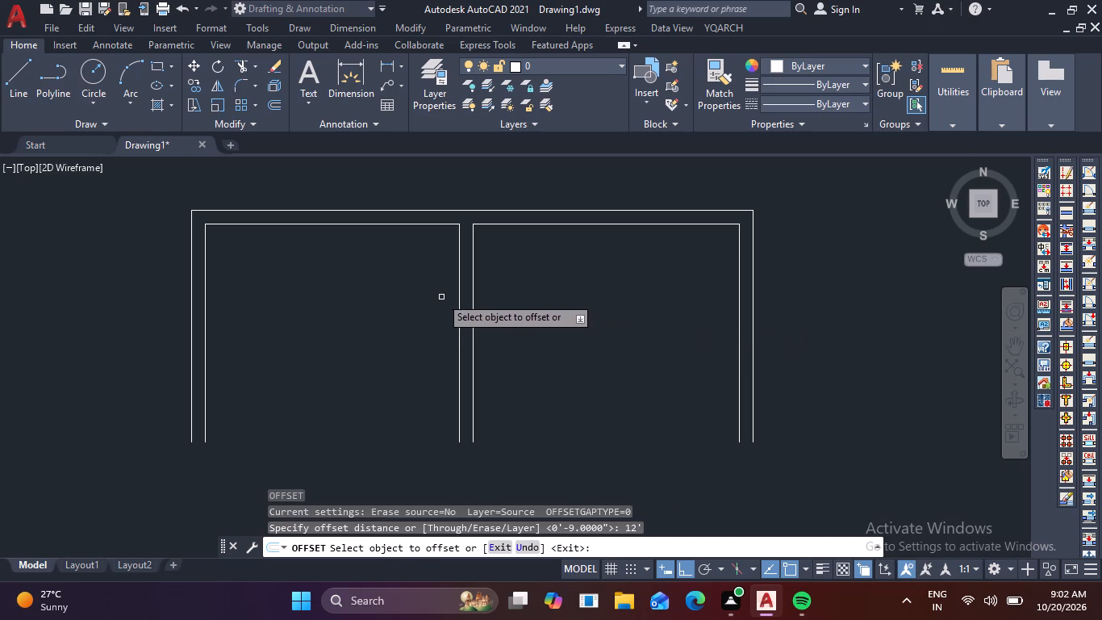
left_click(442, 225)
left_click(438, 315)
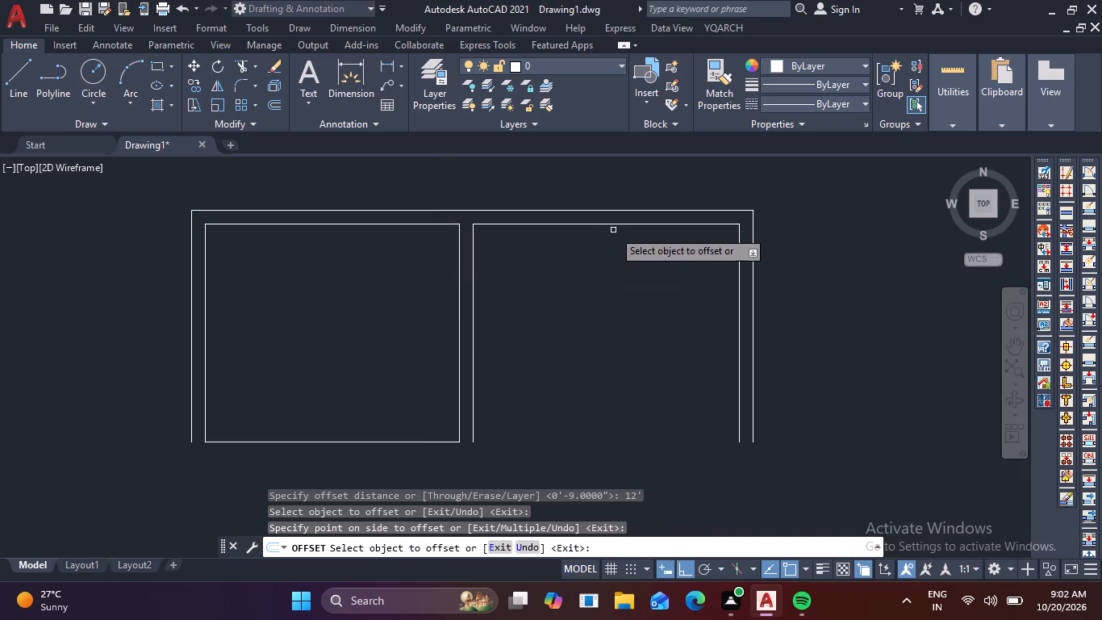
left_click(625, 222)
left_click(650, 320)
Offset both rooms' bottom inner lines 9" further down as wall thickness.
left_click(666, 442)
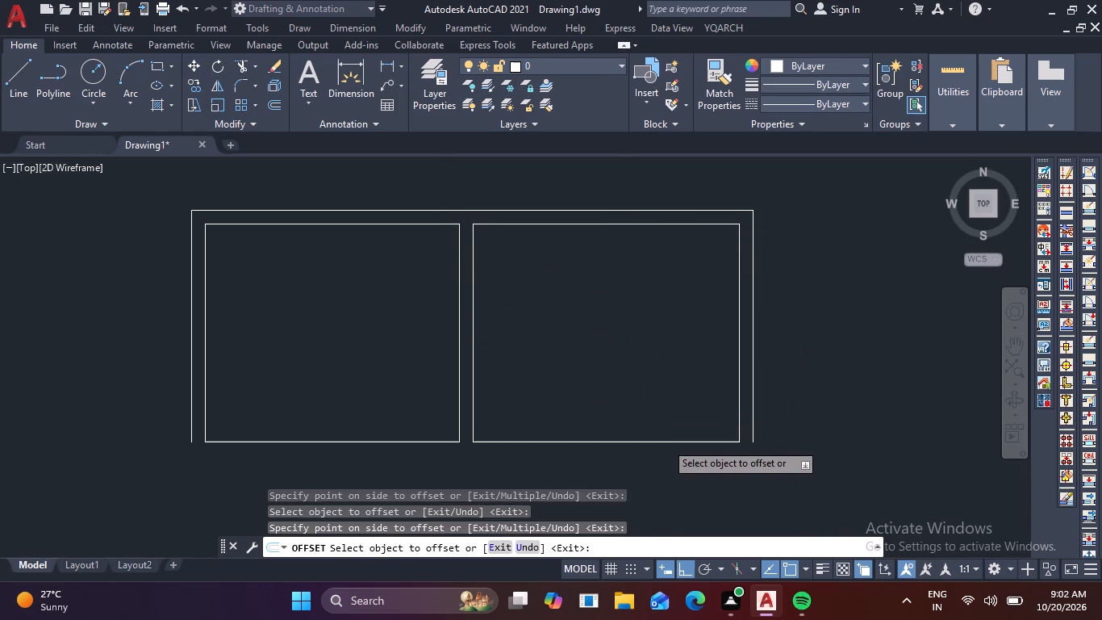
key("9")
key("space")
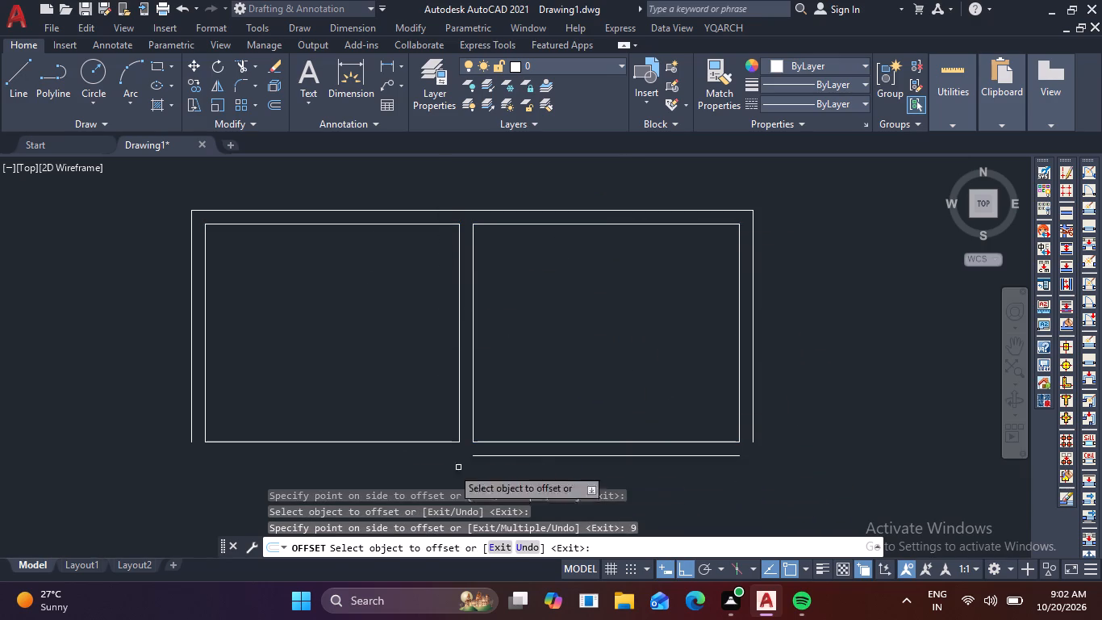
left_click(399, 442)
type("9")
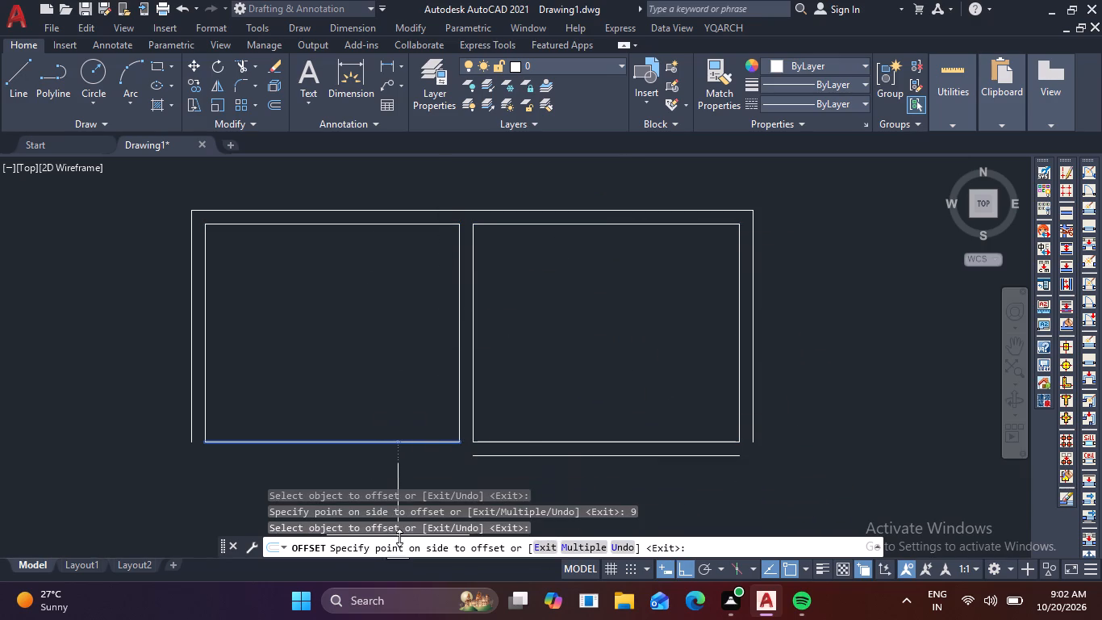
key("space")
middle_click_drag(614, 366, 637, 274)
key("Escape")
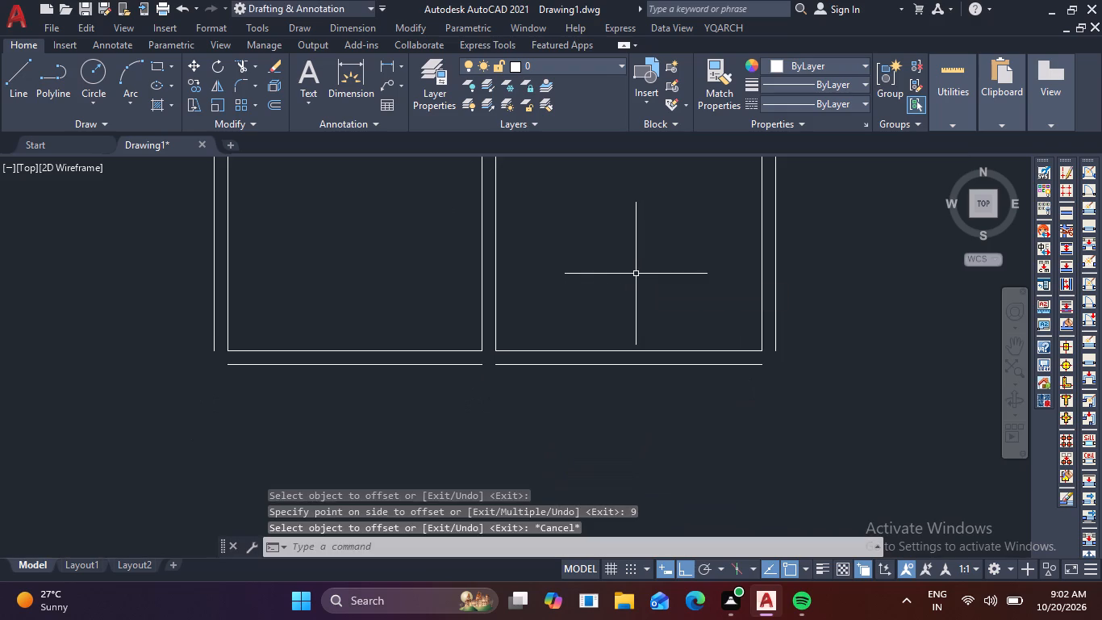
Fillet the bottom outer lines with the left wall's outer line, the middle wall's left line and the right wall's outer line.
key("f")
key("space")
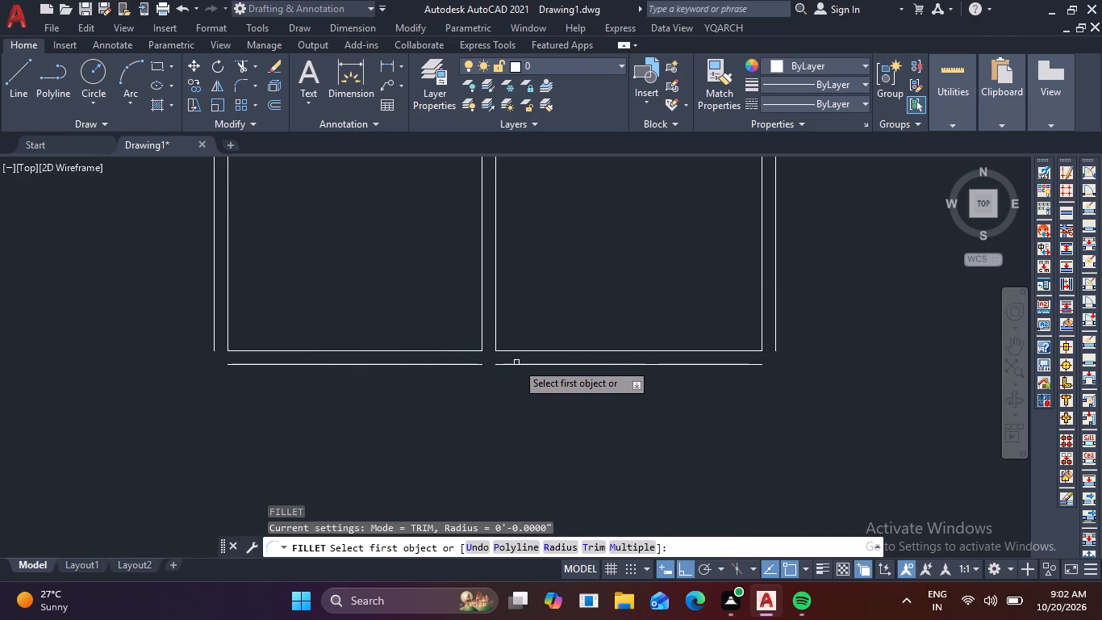
left_click(214, 337)
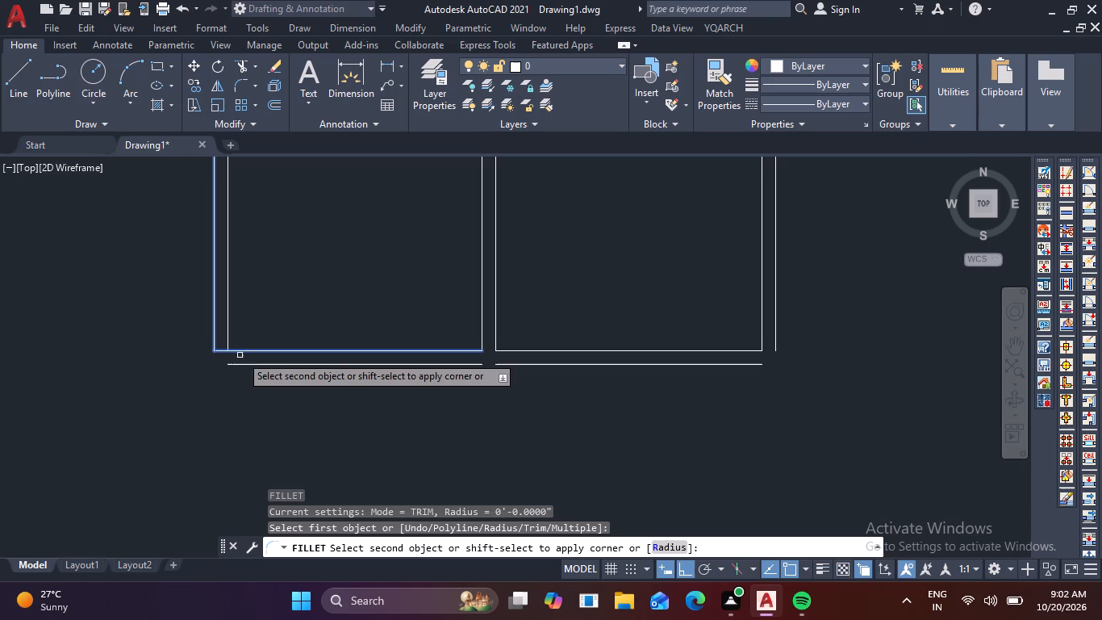
left_click(244, 367)
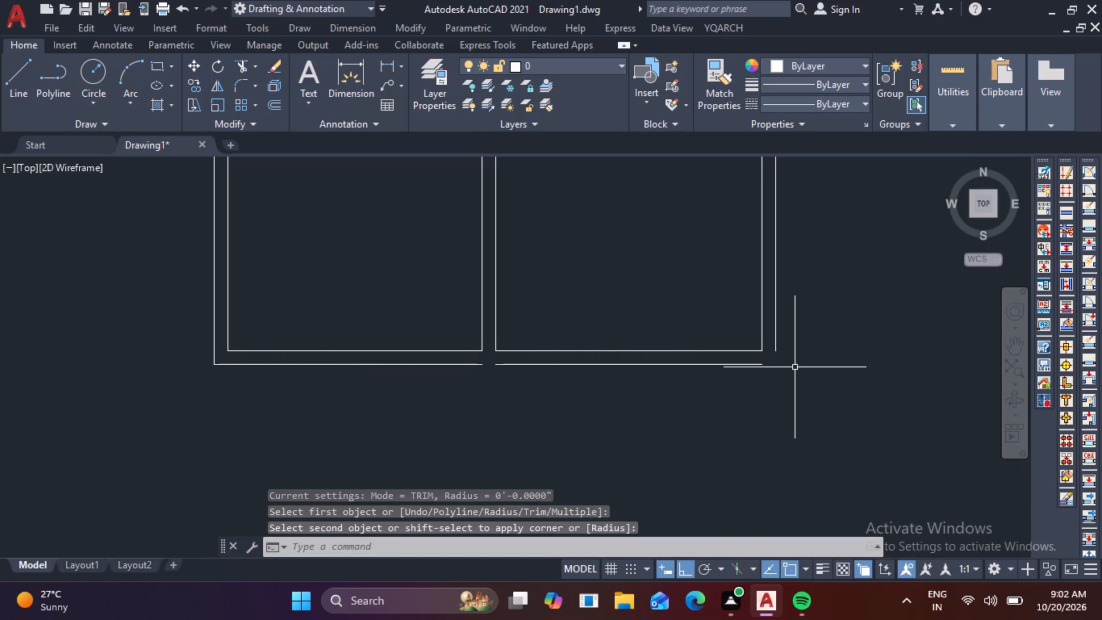
key("space")
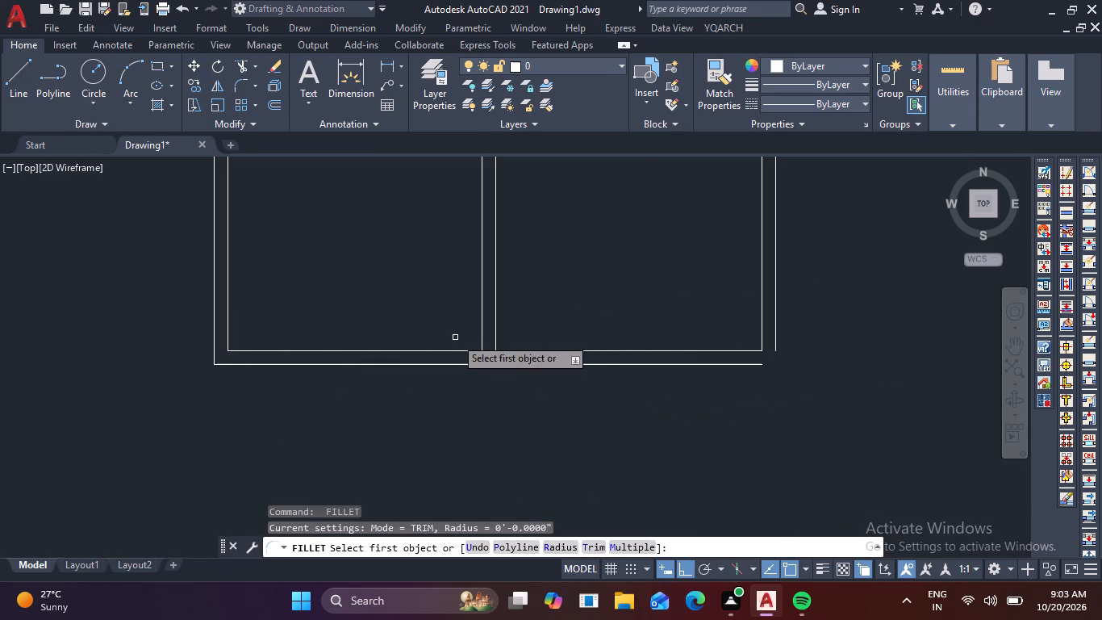
left_click(481, 334)
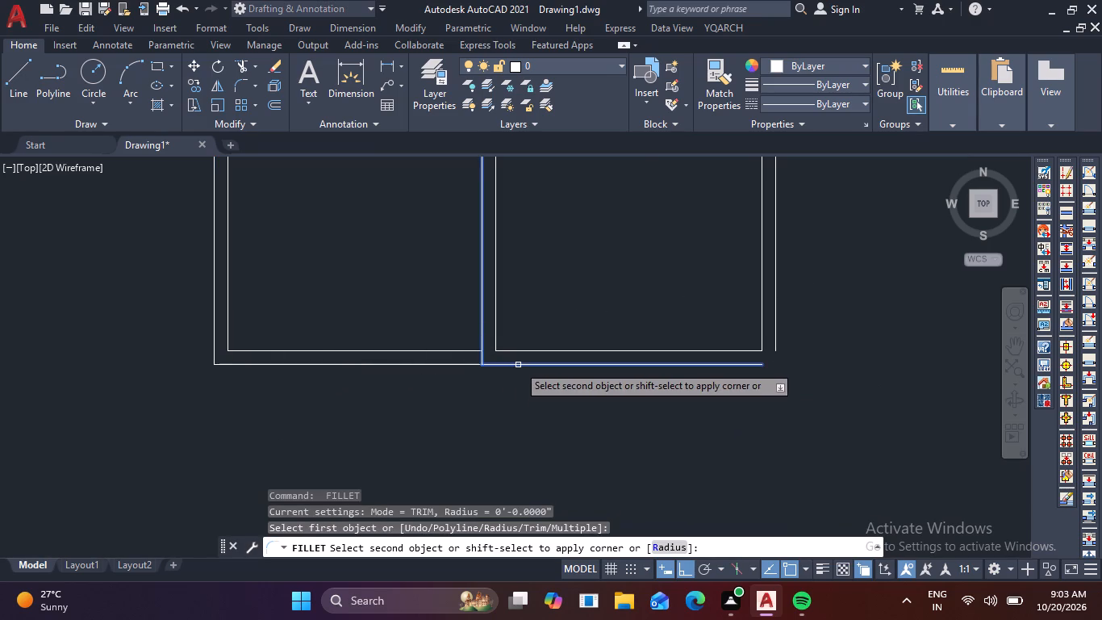
left_click(518, 365)
key("space")
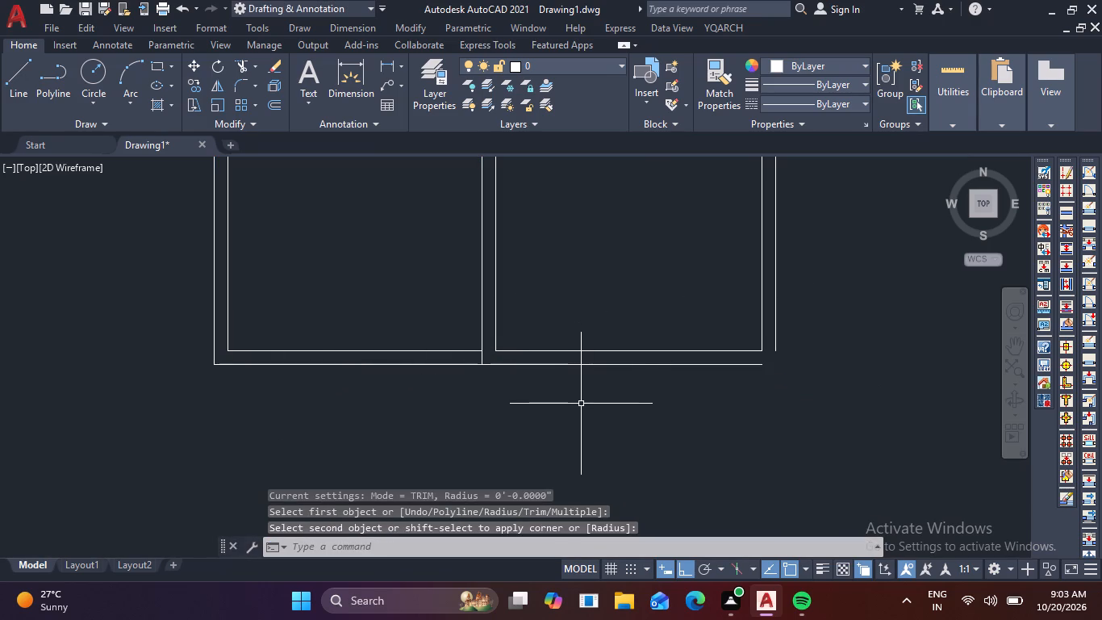
left_click(759, 364)
left_click(774, 342)
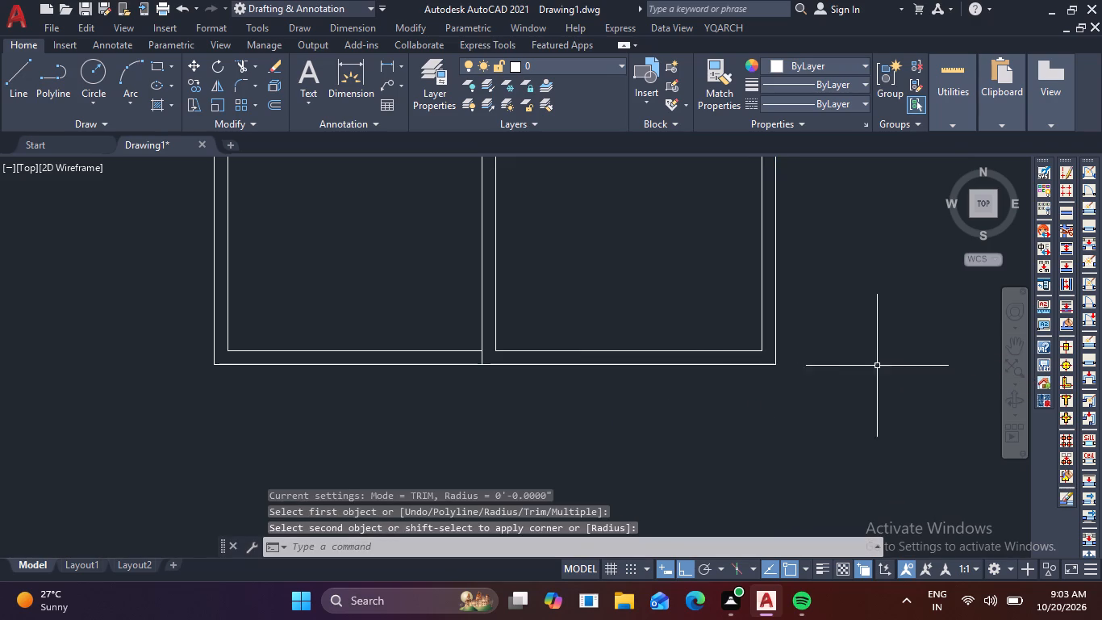
key("Escape")
Trim the middle wall's line where it crosses the bottom wall to open the junction.
scroll(702, 404, "down", 2)
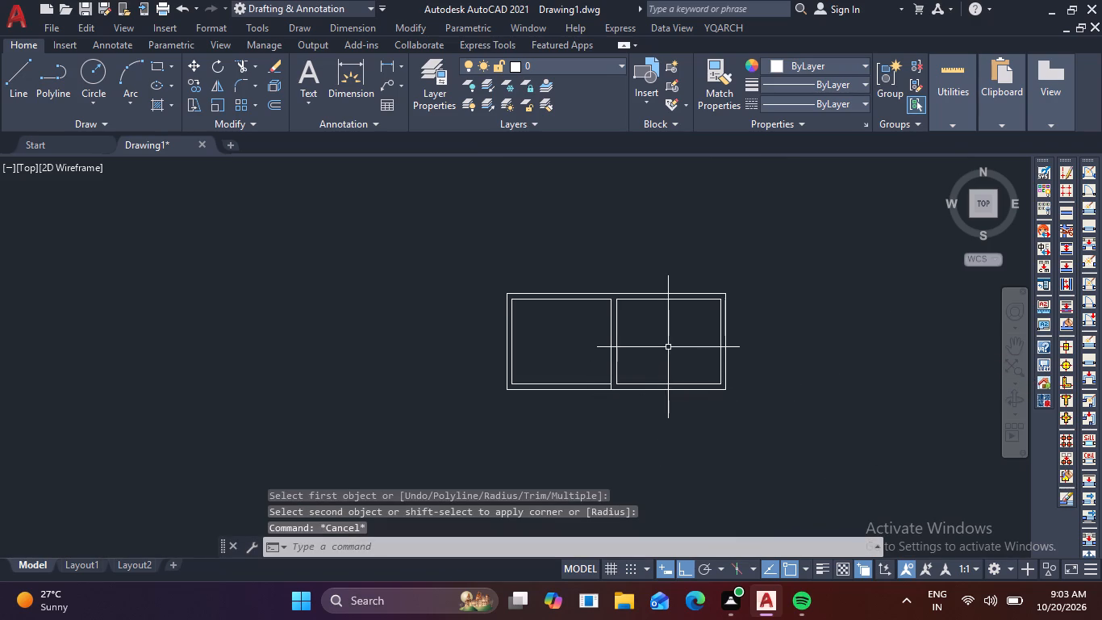
scroll(668, 346, "up", 2)
middle_click_drag(657, 379, 703, 316)
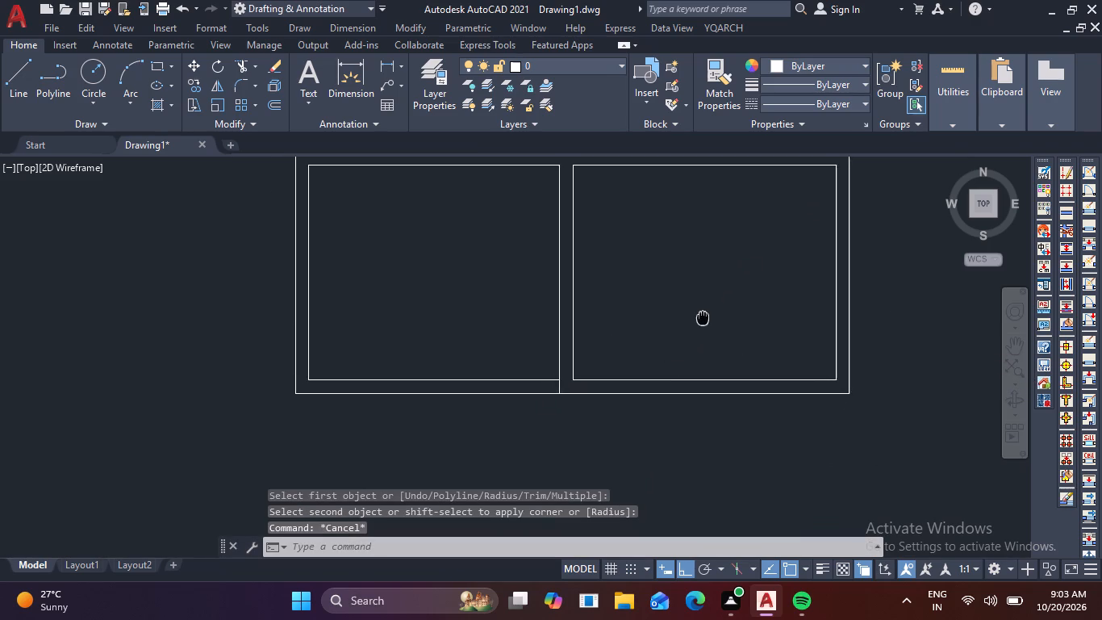
middle_click_drag(703, 316, 697, 330)
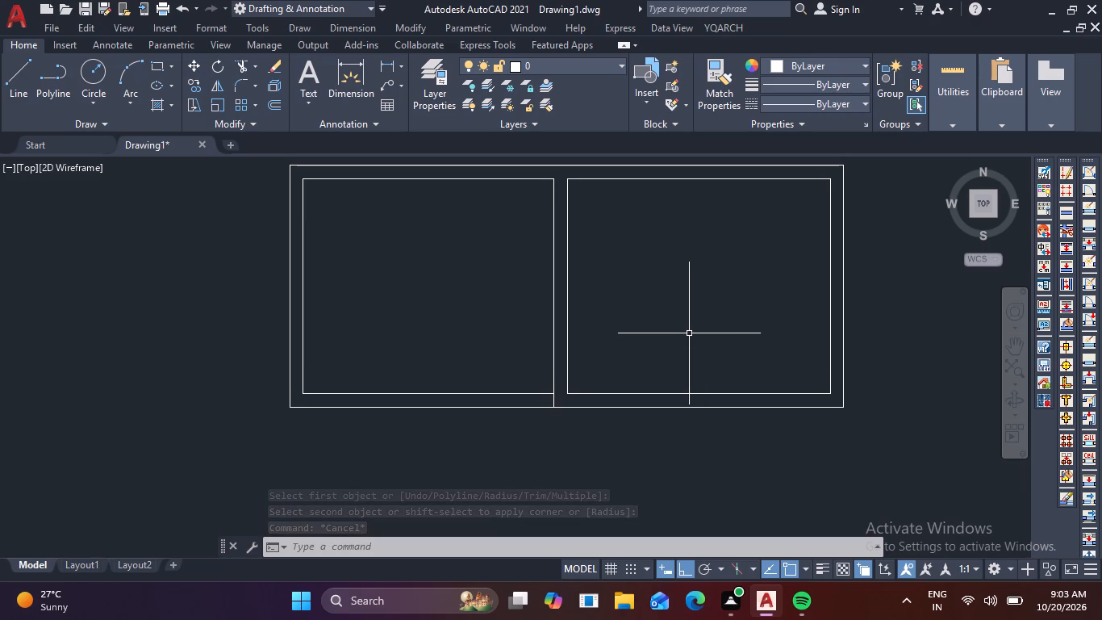
key("t")
key("r")
key("space")
scroll(557, 407, "up", 2)
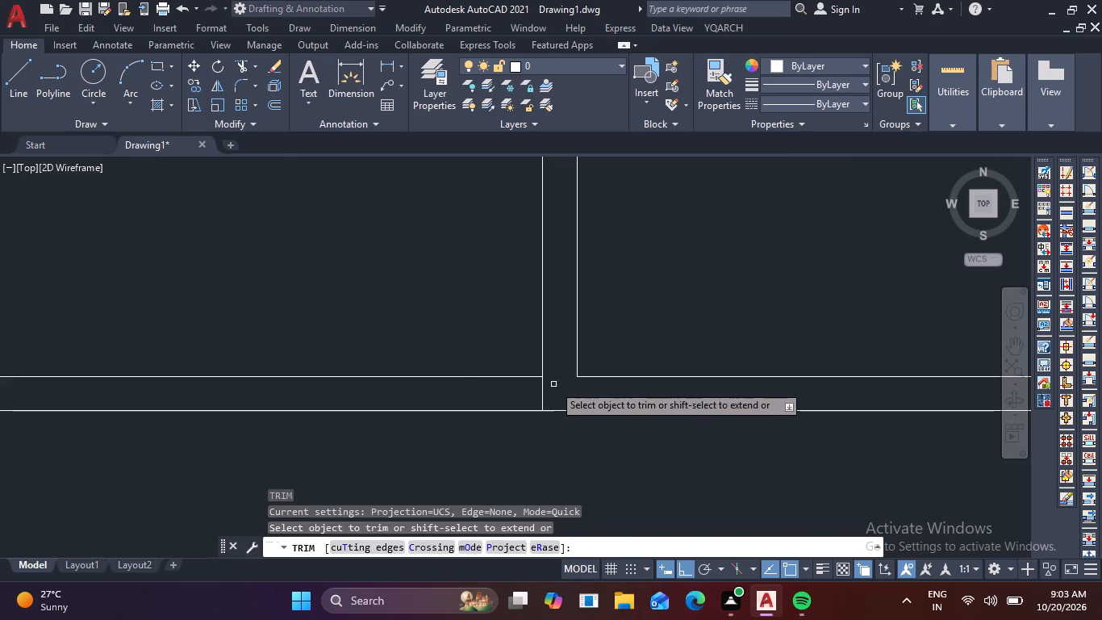
left_click(562, 383)
left_click(524, 398)
key("Escape")
Offset the first room's bottom outer line 6' downward.
scroll(537, 392, "down", 3)
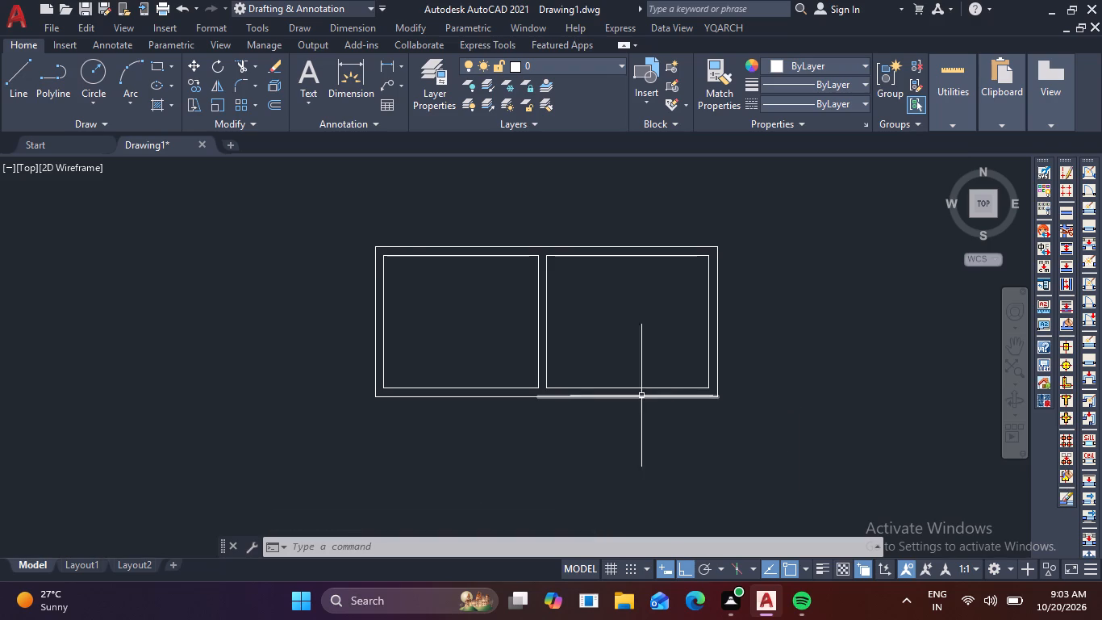
scroll(447, 420, "up", 3)
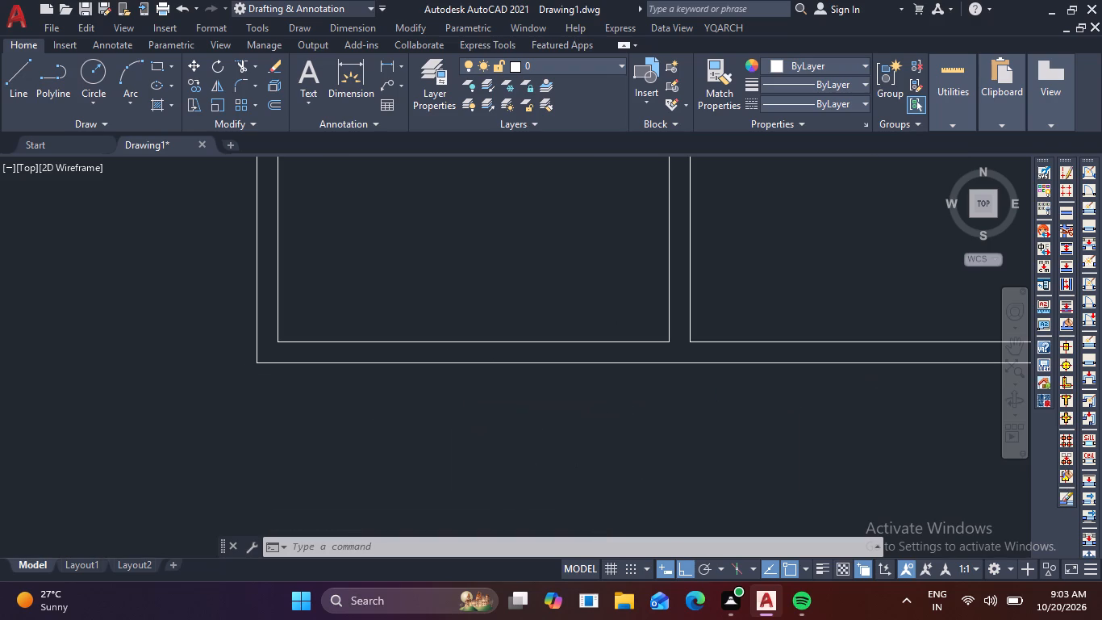
key("o")
key("Return")
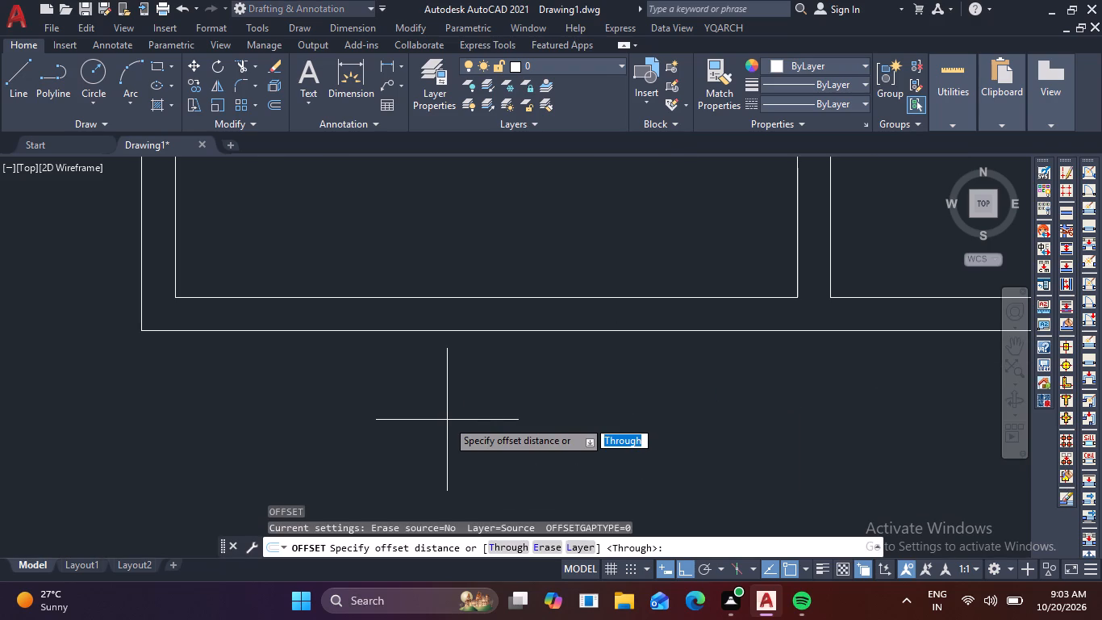
type("6'")
key("Return")
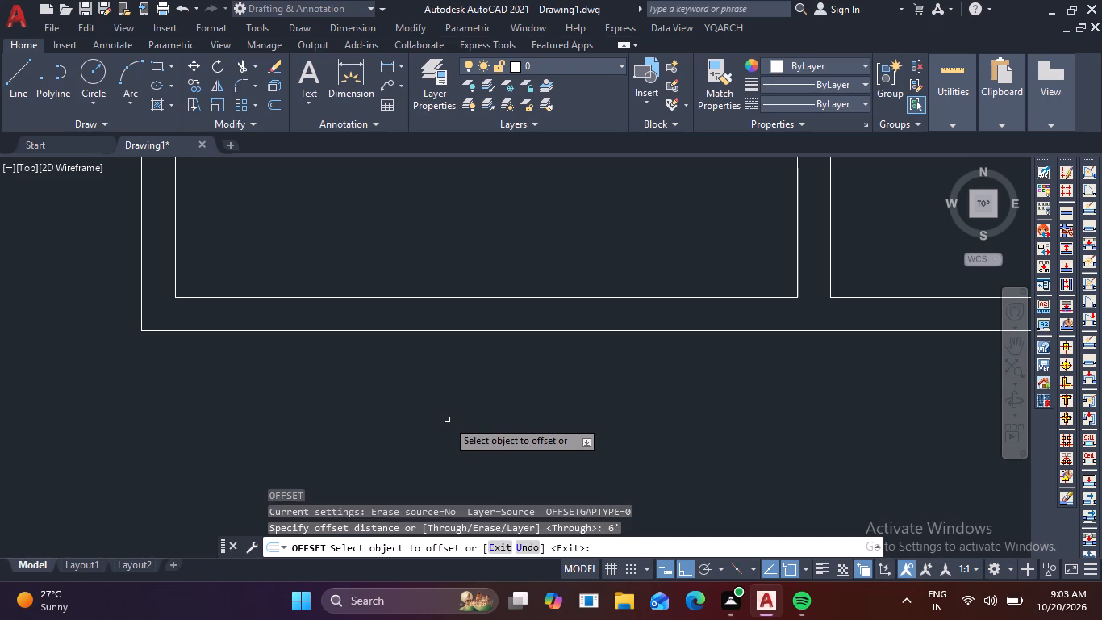
left_click(545, 331)
left_click(536, 440)
Offset the new line below the first room 9" further down as wall thickness.
scroll(547, 430, "down", 2)
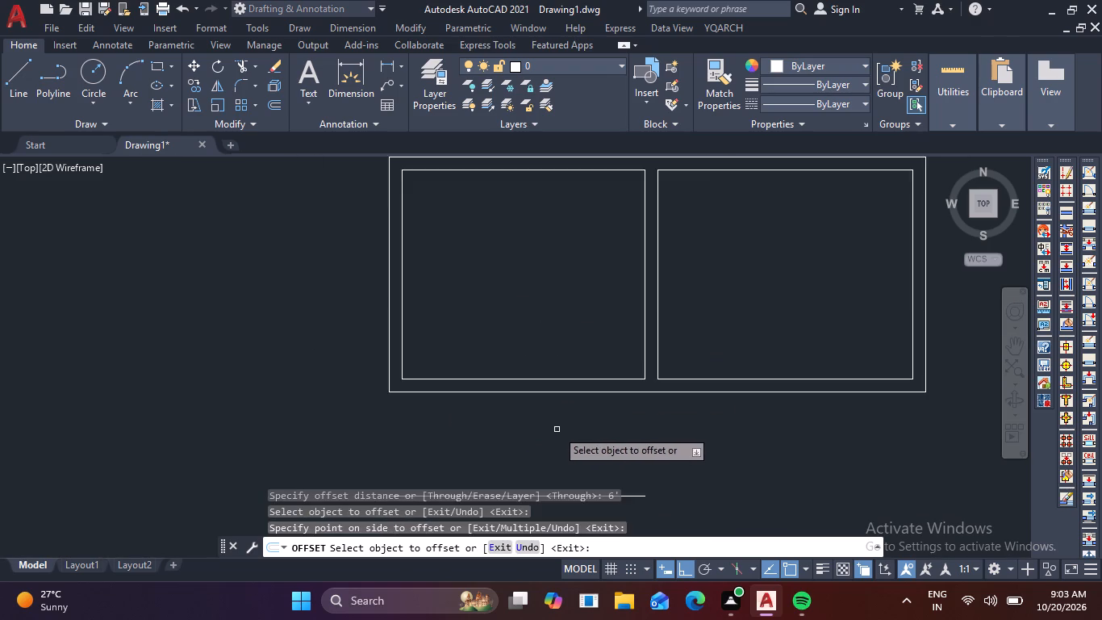
middle_click_drag(557, 429, 554, 237)
left_click(548, 302)
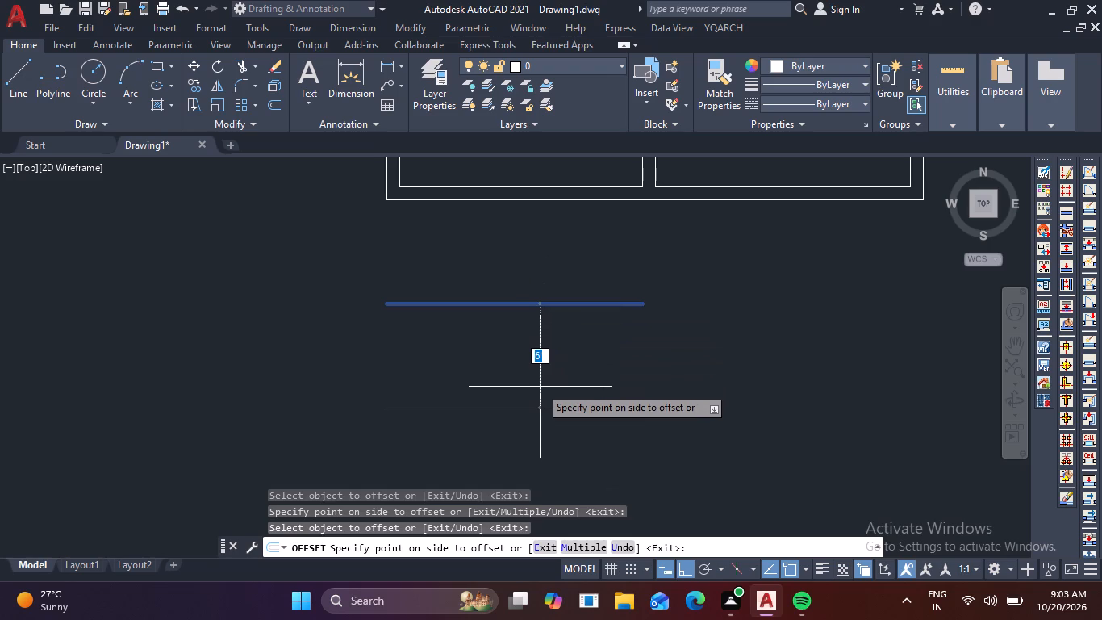
key("9")
key("space")
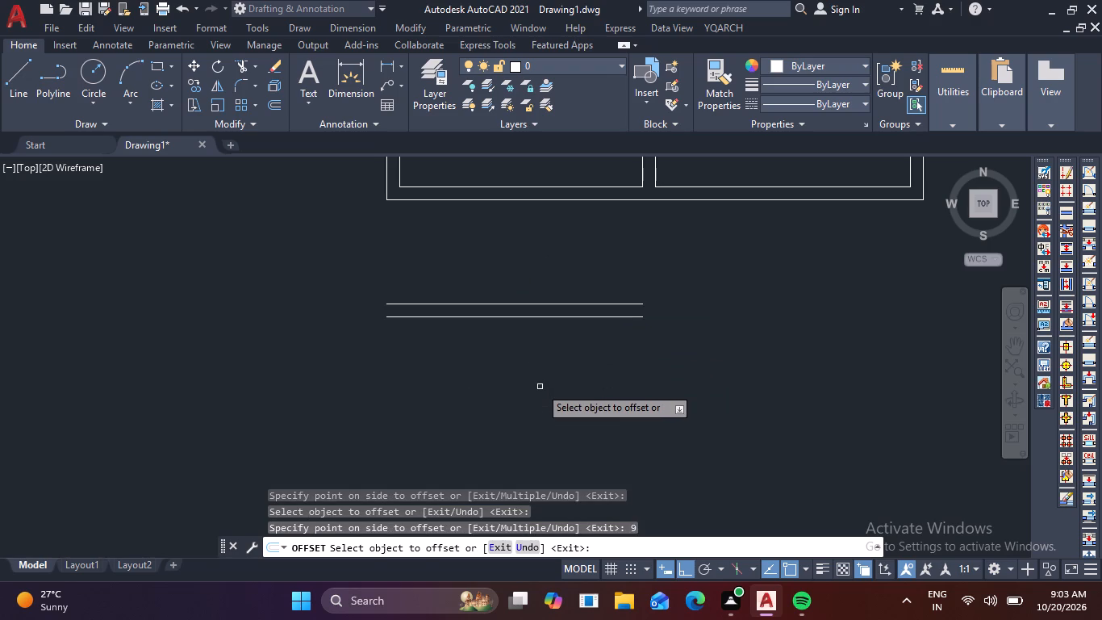
key("Escape")
Fillet the left wall's outer line with the new lower line, and its inner line with the new upper line.
type("f")
key("space")
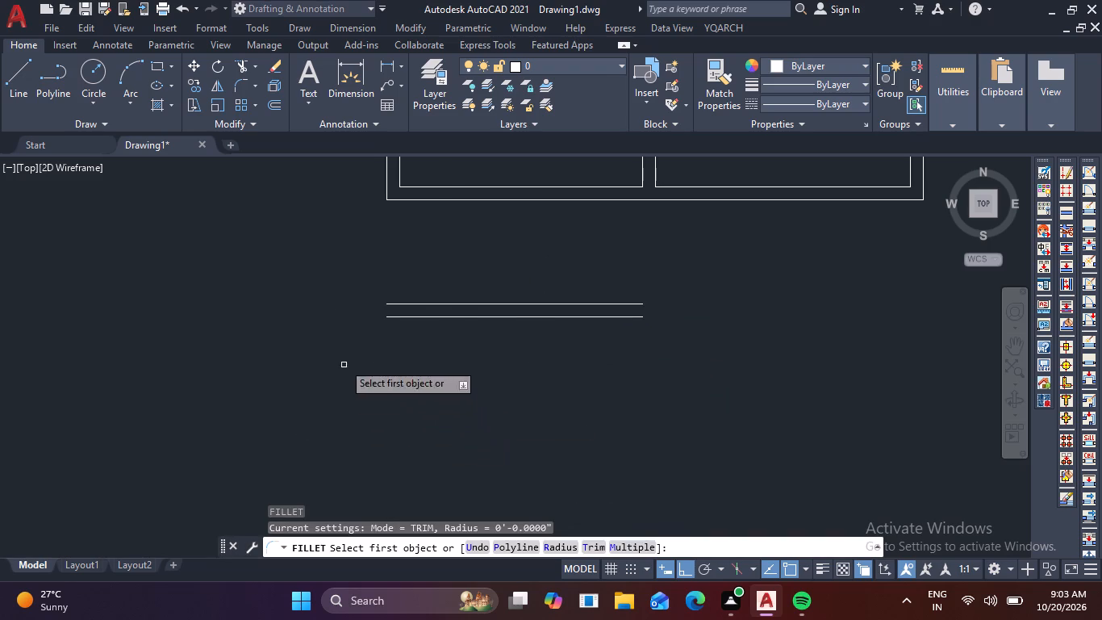
left_click(388, 178)
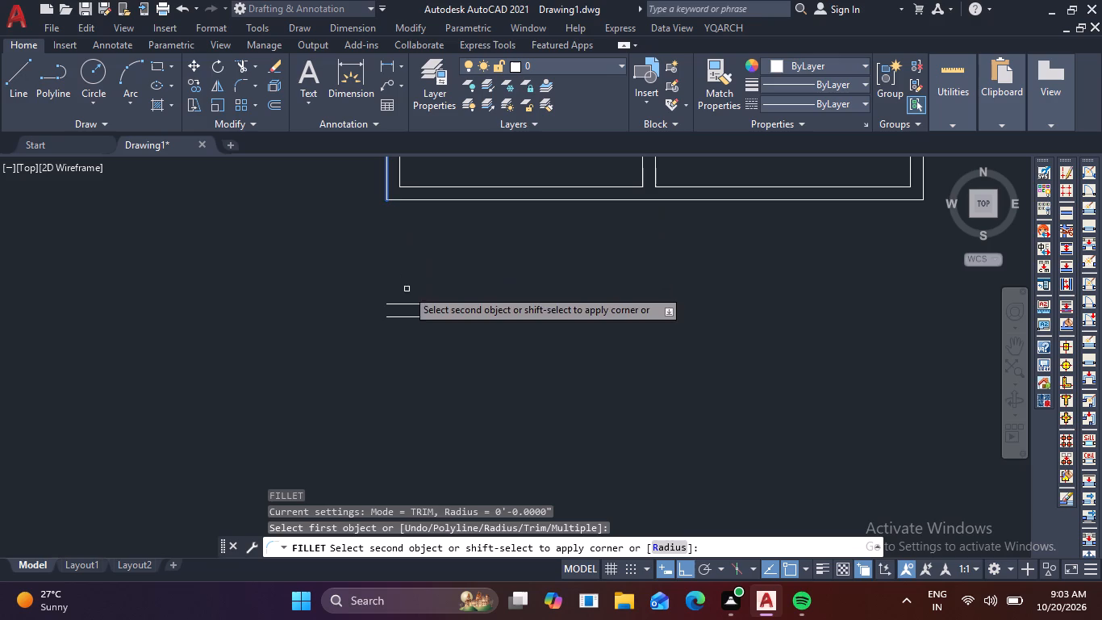
left_click(413, 318)
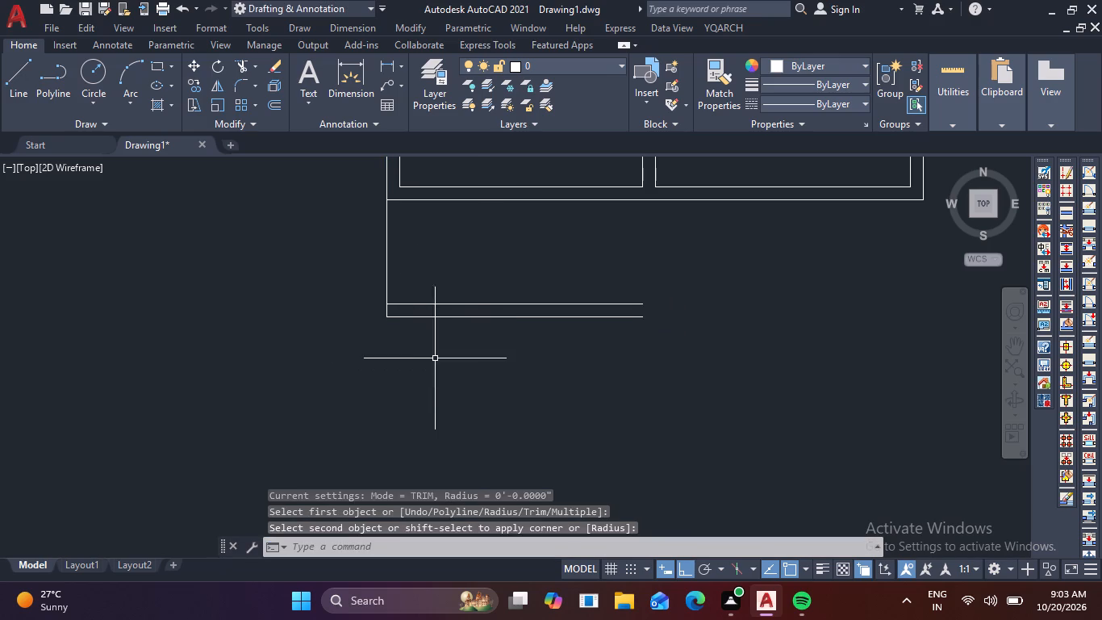
key("space")
left_click(400, 164)
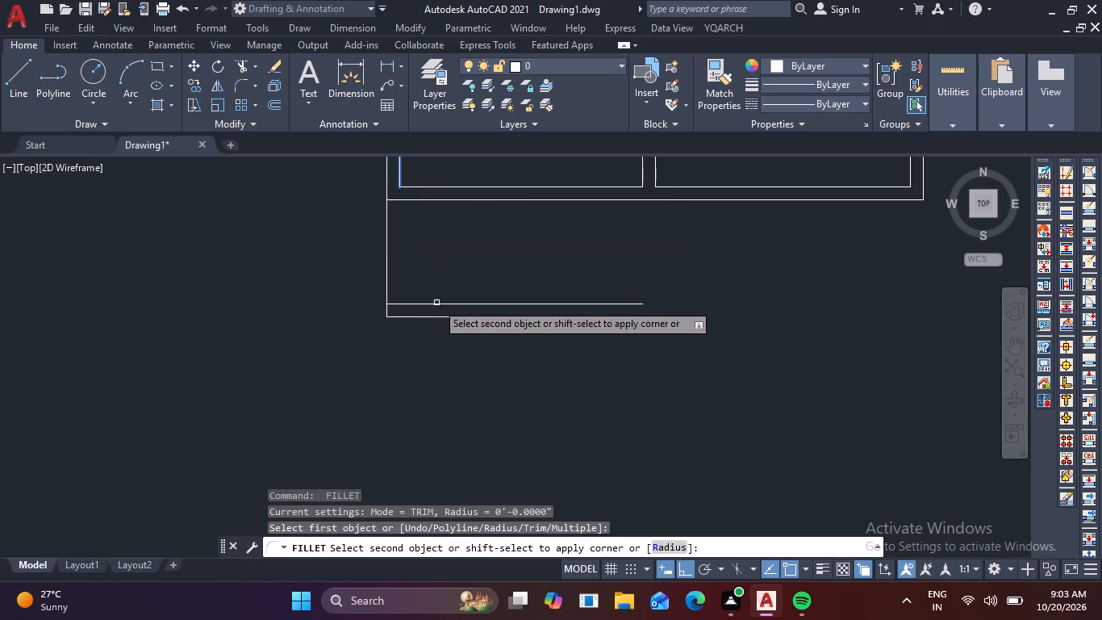
left_click(446, 304)
key("Escape")
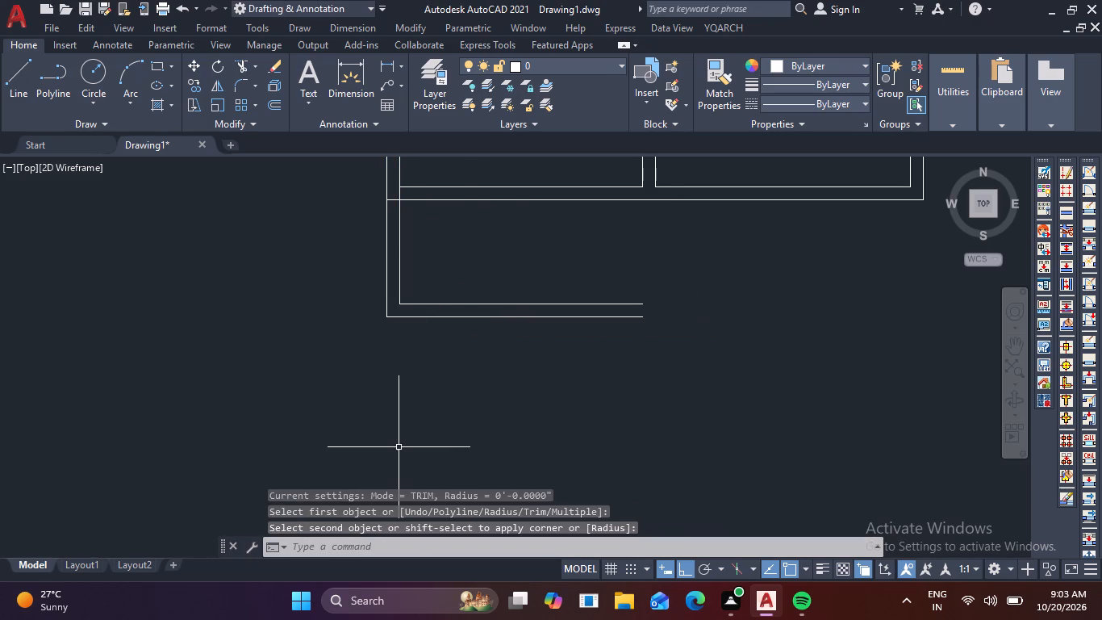
key("Escape")
Trim the wall lines crossing the junction between the left wall and the first room's bottom wall.
key("o")
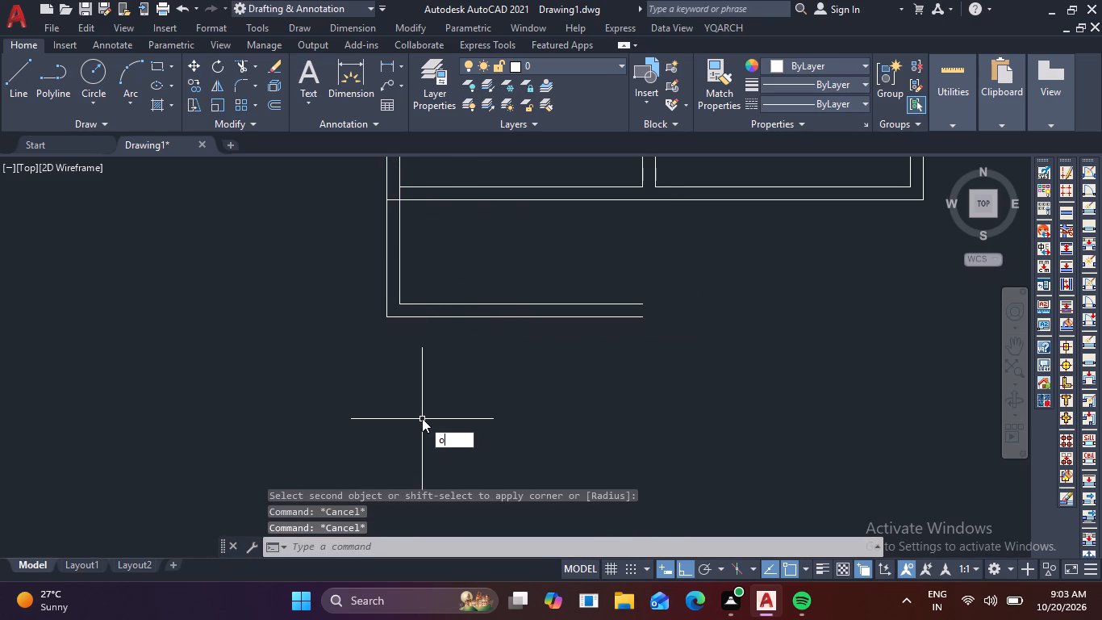
key("Escape")
type("tr")
key("space")
scroll(394, 182, "up", 2)
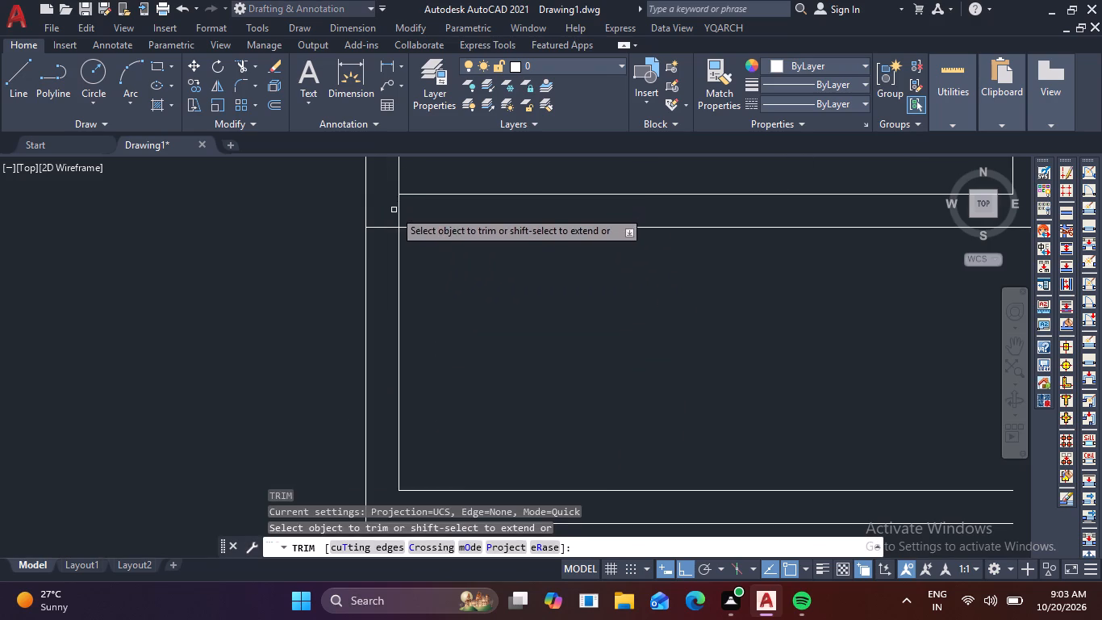
left_click(394, 210)
left_click(420, 213)
left_click(393, 224)
left_click(380, 248)
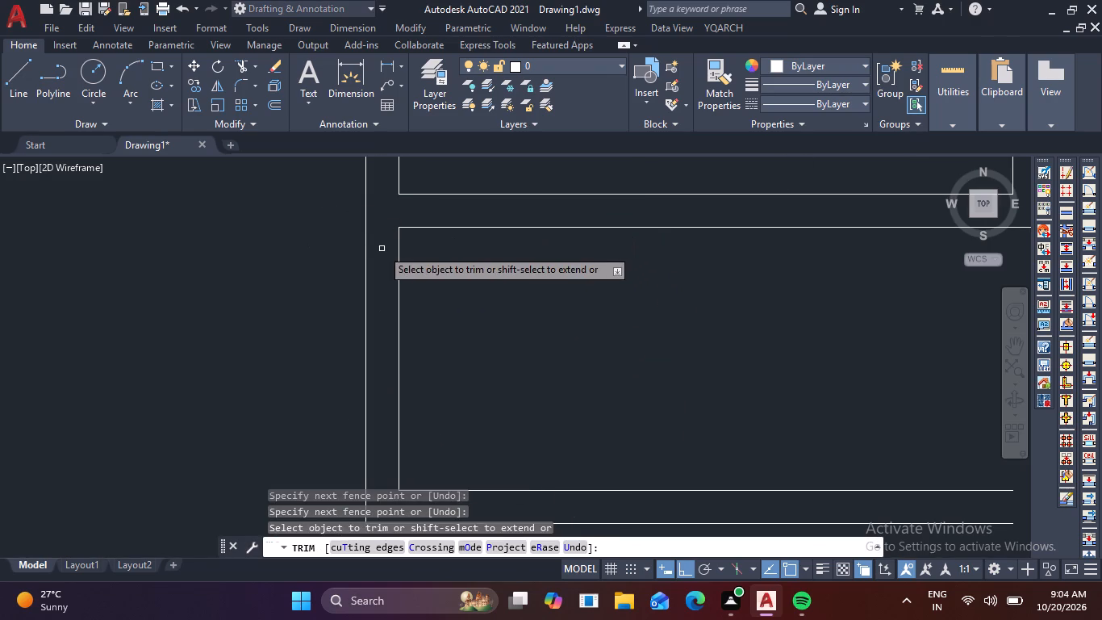
key("Escape")
key("Escape")
Offset the lower room's left inner wall line 8' to the right.
key("o")
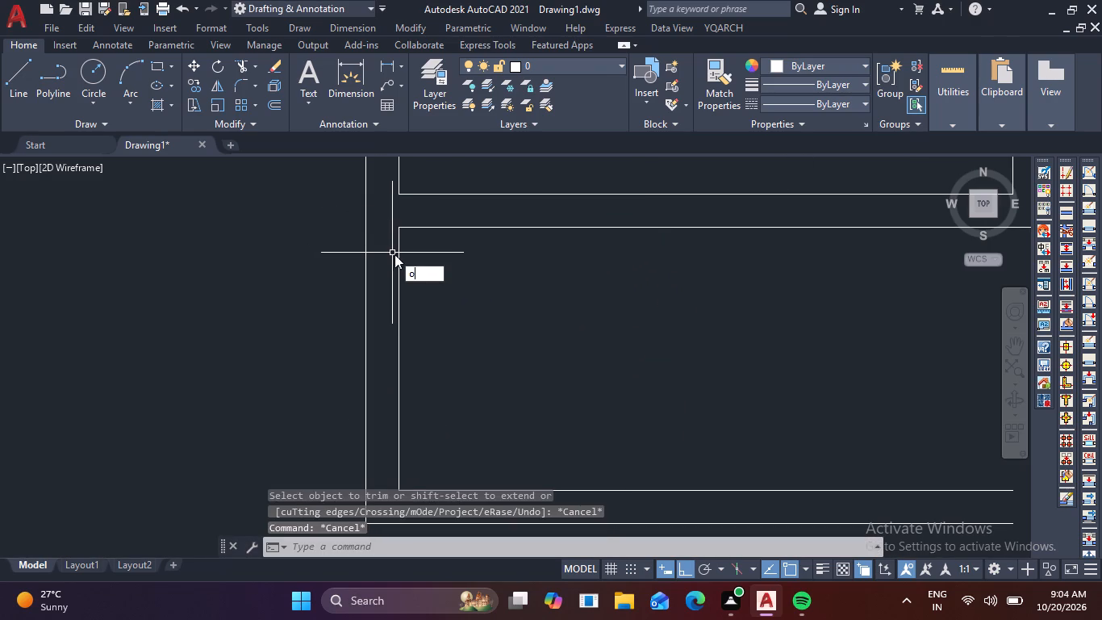
key("Return")
middle_click_drag(483, 309, 361, 314)
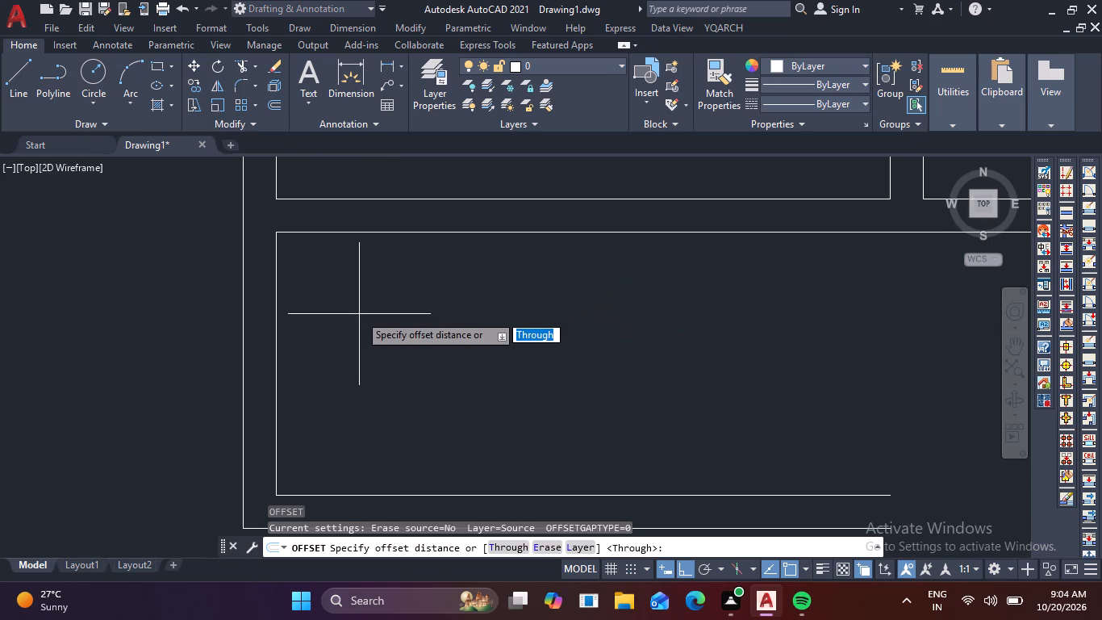
type("8'")
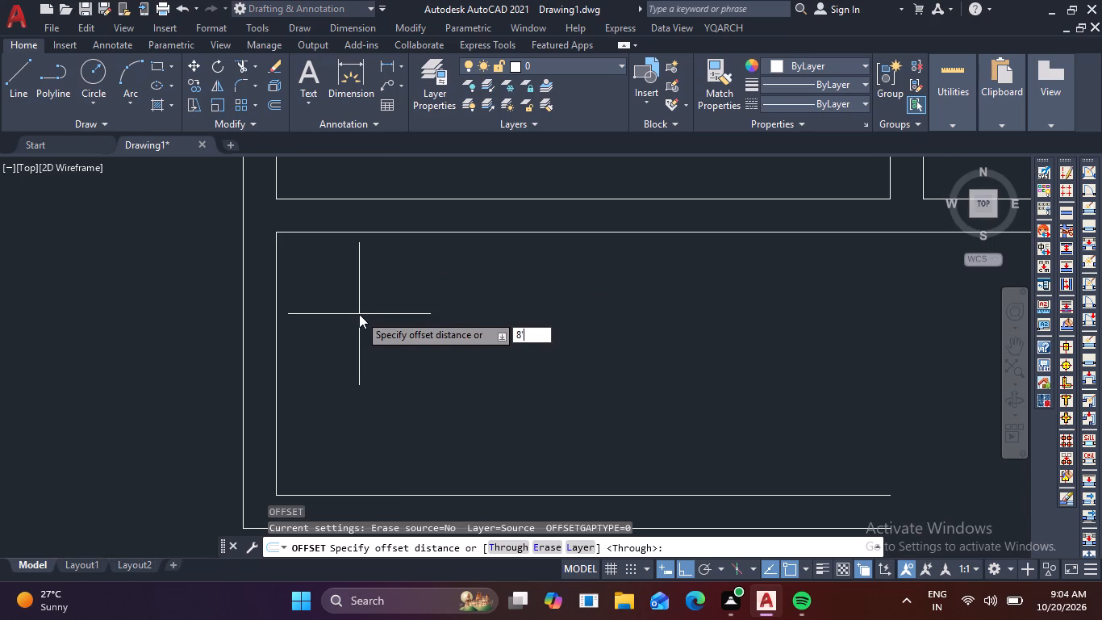
key("Return")
scroll(157, 282, "down", 1)
left_click(232, 305)
left_click(415, 319)
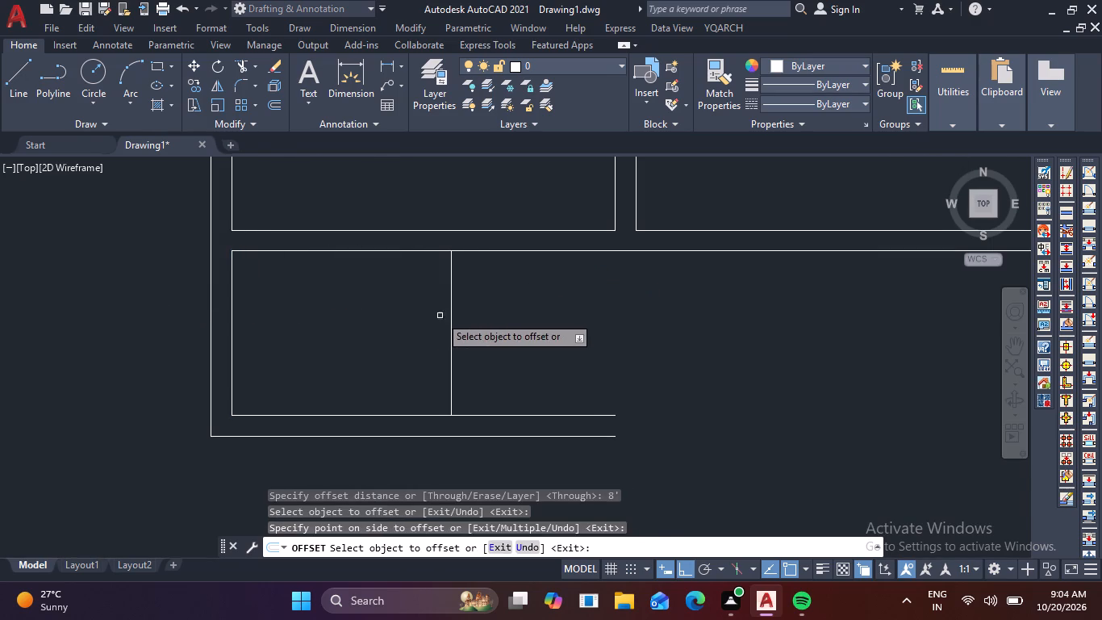
Offset the lower room's new right inner line 9" further right as wall thickness.
left_click(449, 316)
type("9")
key("space")
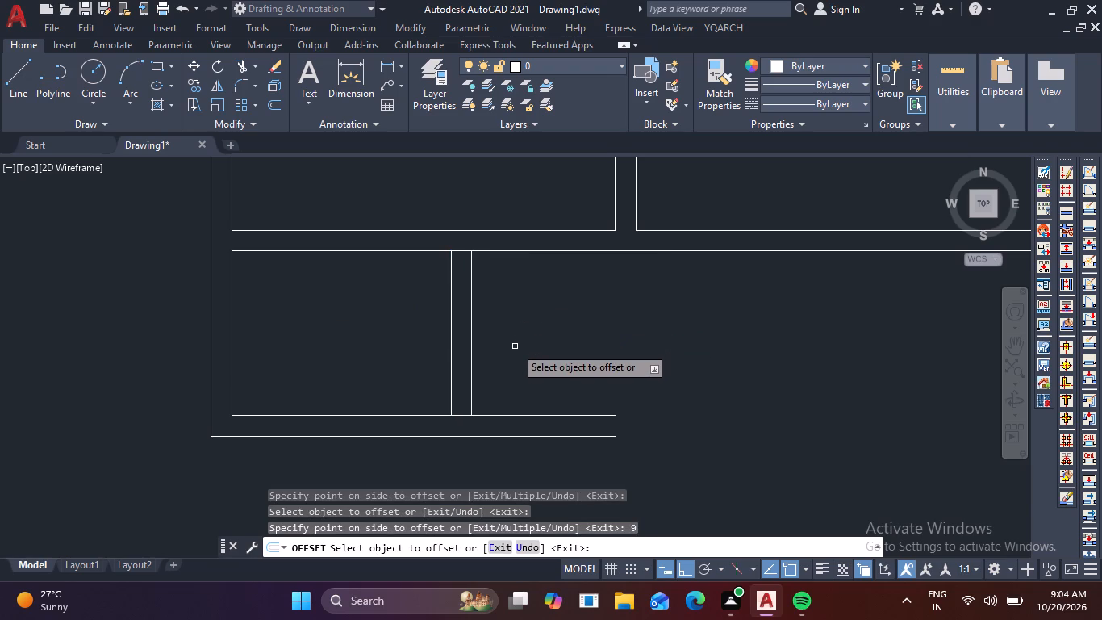
key("Escape")
Extend the lower room's right outer line to the bottom outer line and trim both bottom lines' overhang beyond it.
key("e")
type("x")
key("space")
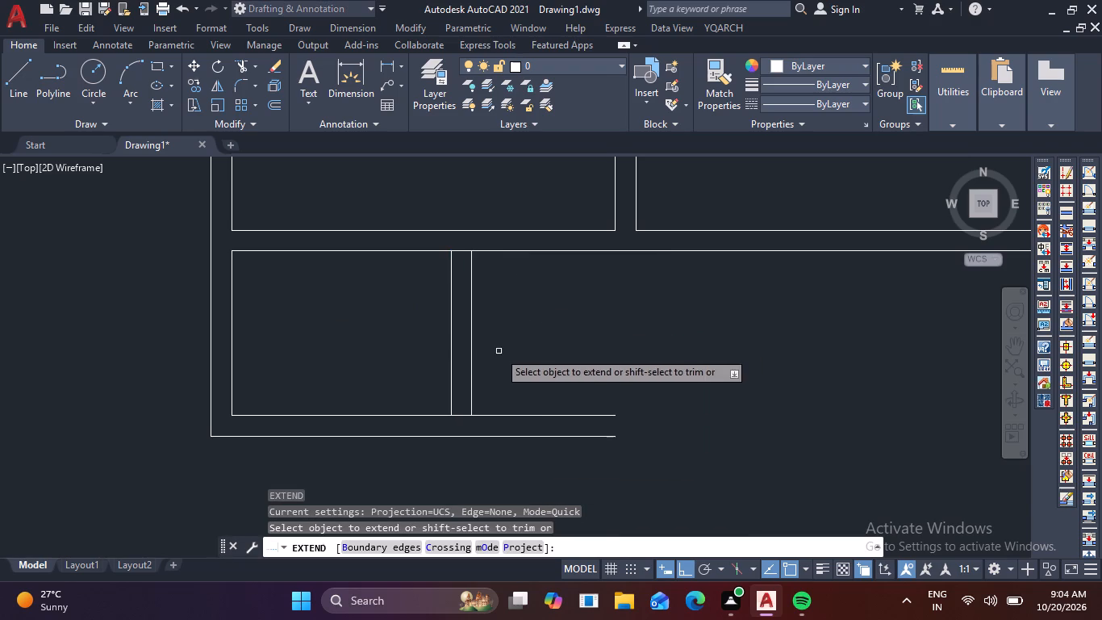
left_click(469, 384)
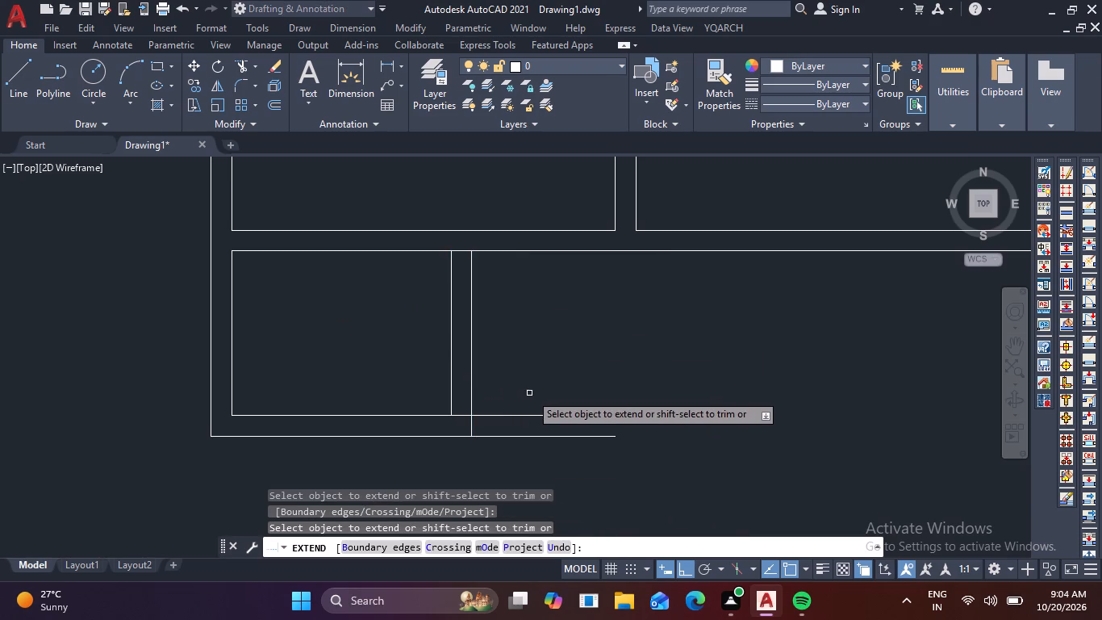
left_click_drag(590, 392, 566, 447, "shift")
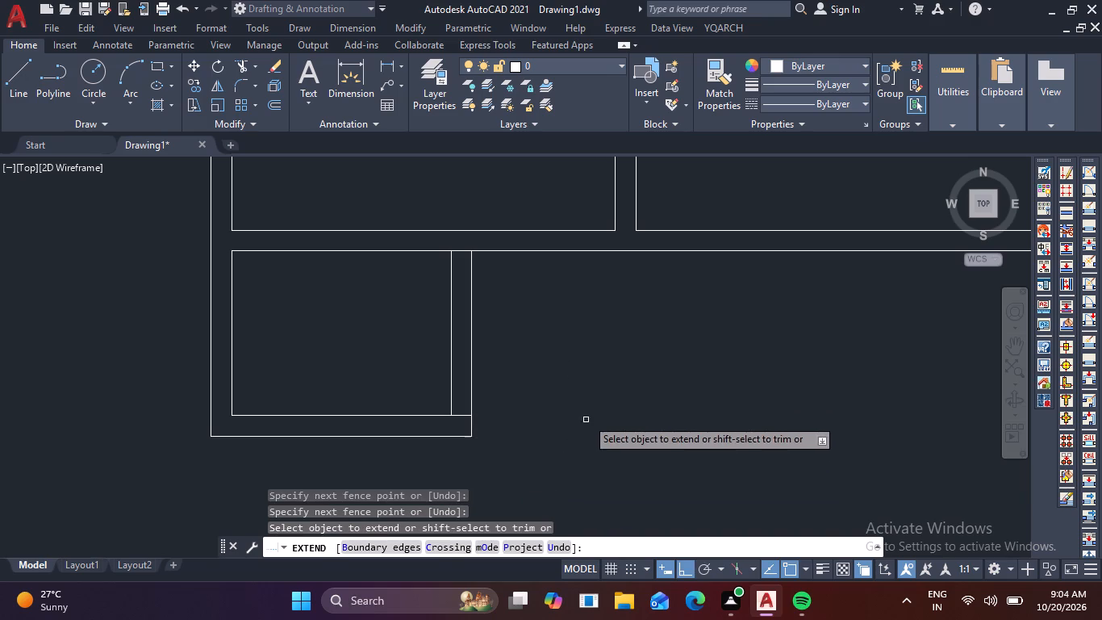
scroll(601, 406, "down", 1)
middle_click_drag(613, 403, 512, 358)
key("Escape")
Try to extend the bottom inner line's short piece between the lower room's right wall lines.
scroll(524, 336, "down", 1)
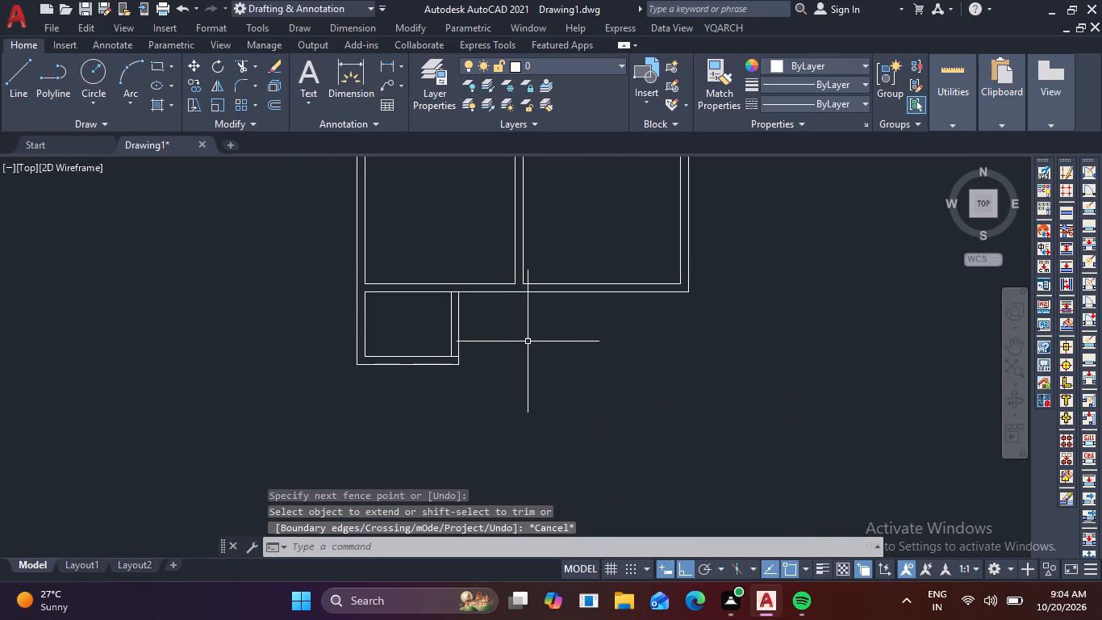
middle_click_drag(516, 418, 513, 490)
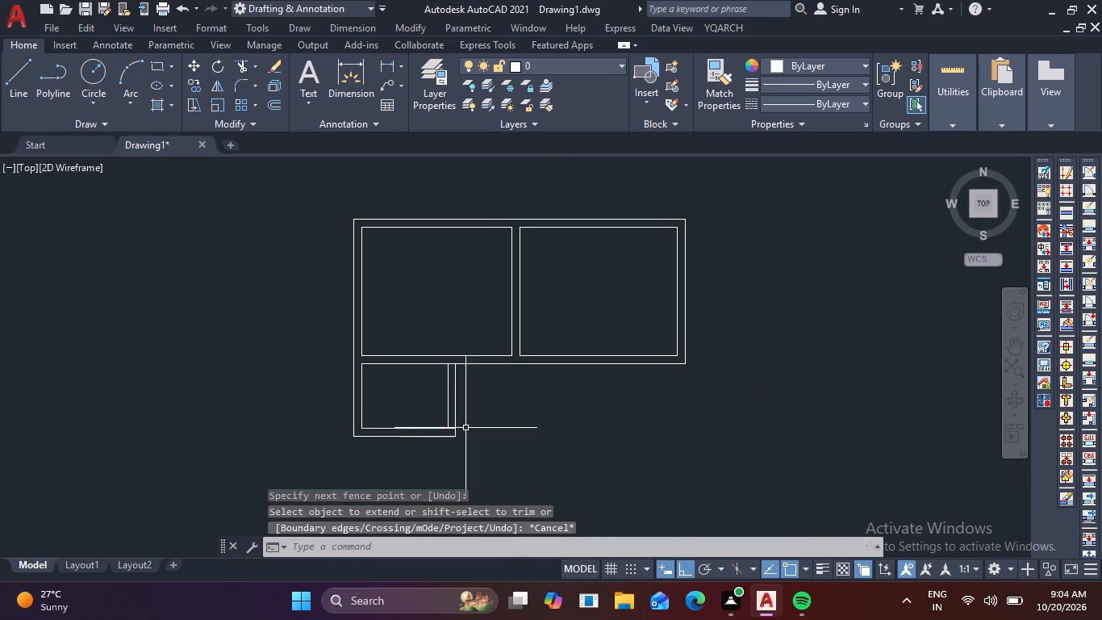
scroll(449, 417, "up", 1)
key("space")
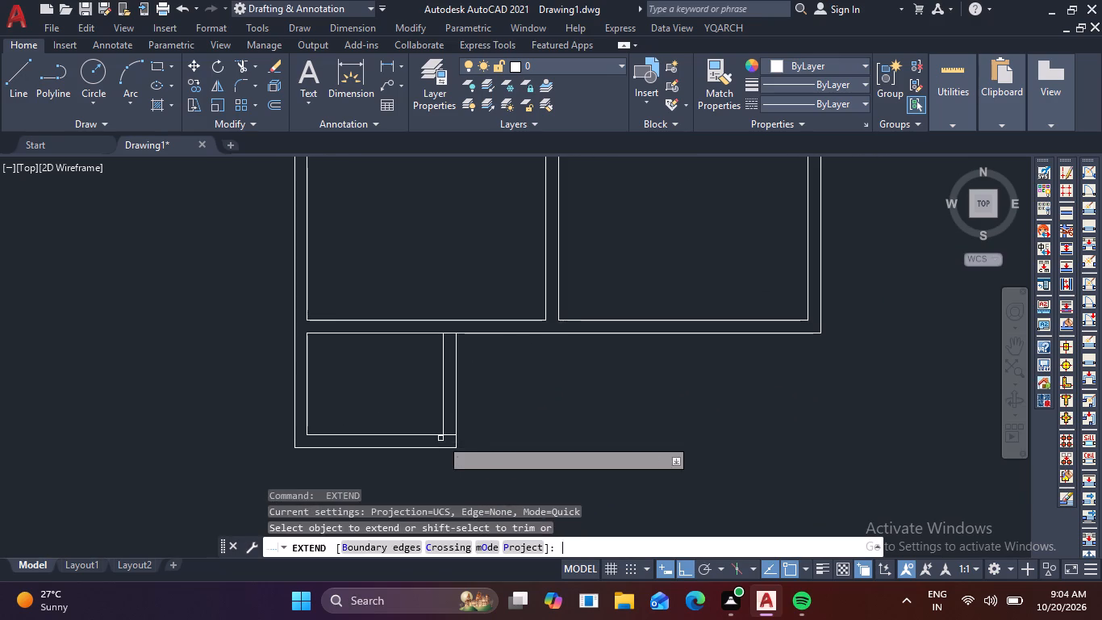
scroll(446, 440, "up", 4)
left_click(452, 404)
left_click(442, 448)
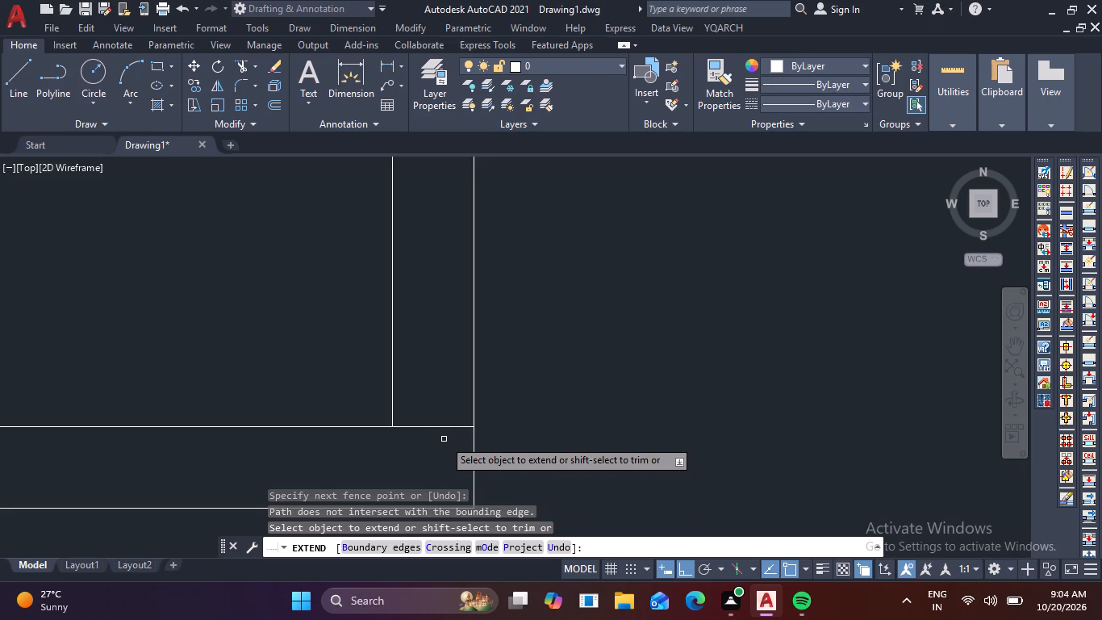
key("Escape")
Trim the bottom inner line's short piece inside the lower room's right wall to clean the corner.
key("t")
key("r")
key("space")
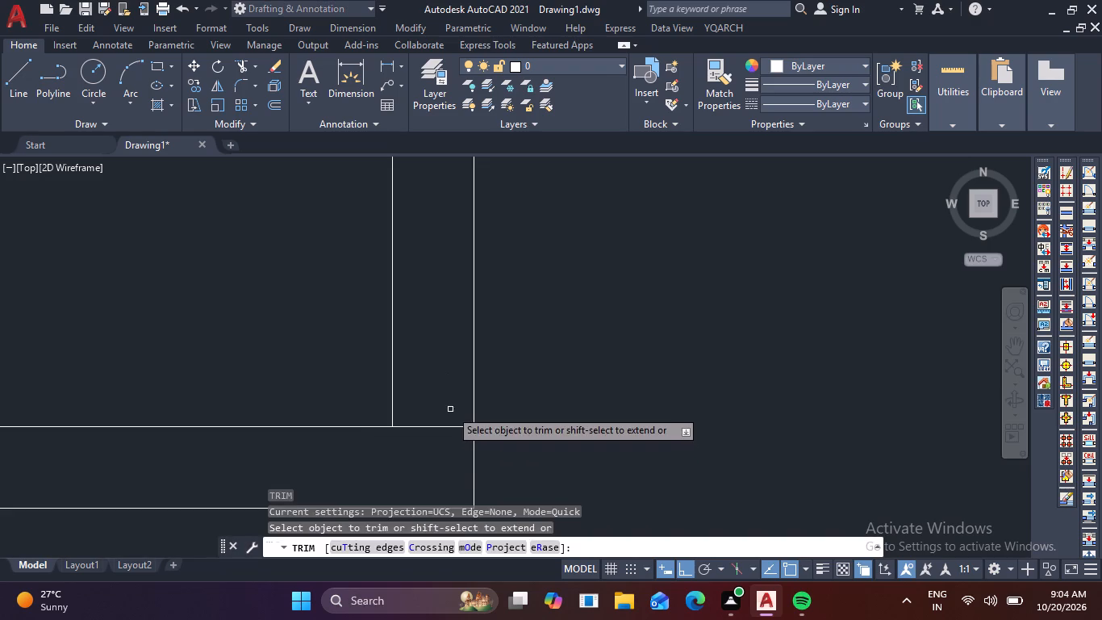
left_click_drag(449, 410, 441, 445)
key("Escape")
key("Escape")
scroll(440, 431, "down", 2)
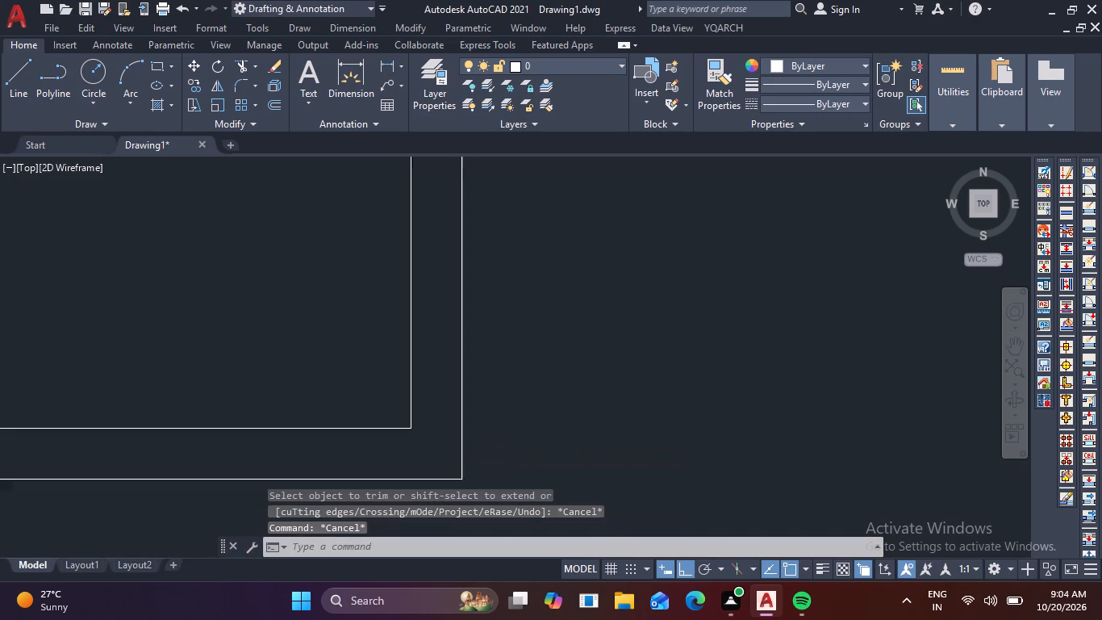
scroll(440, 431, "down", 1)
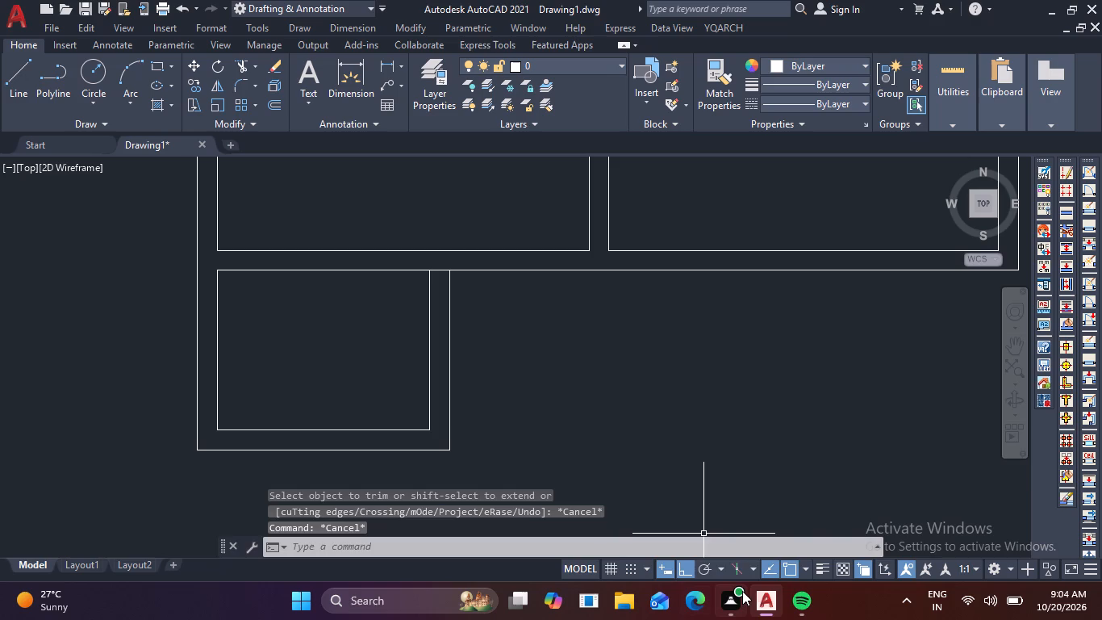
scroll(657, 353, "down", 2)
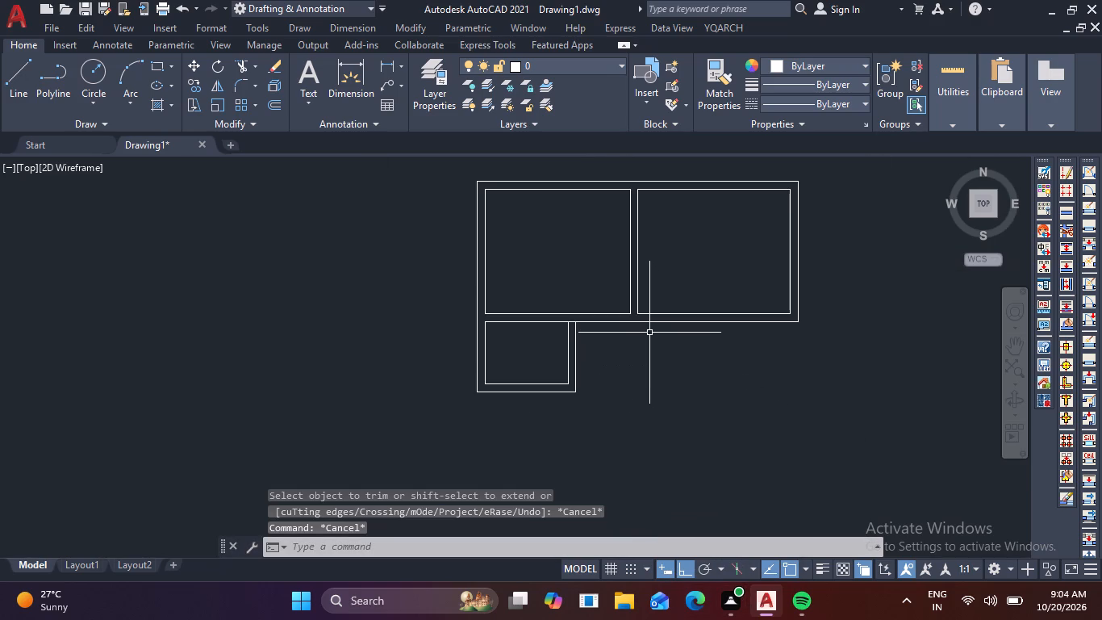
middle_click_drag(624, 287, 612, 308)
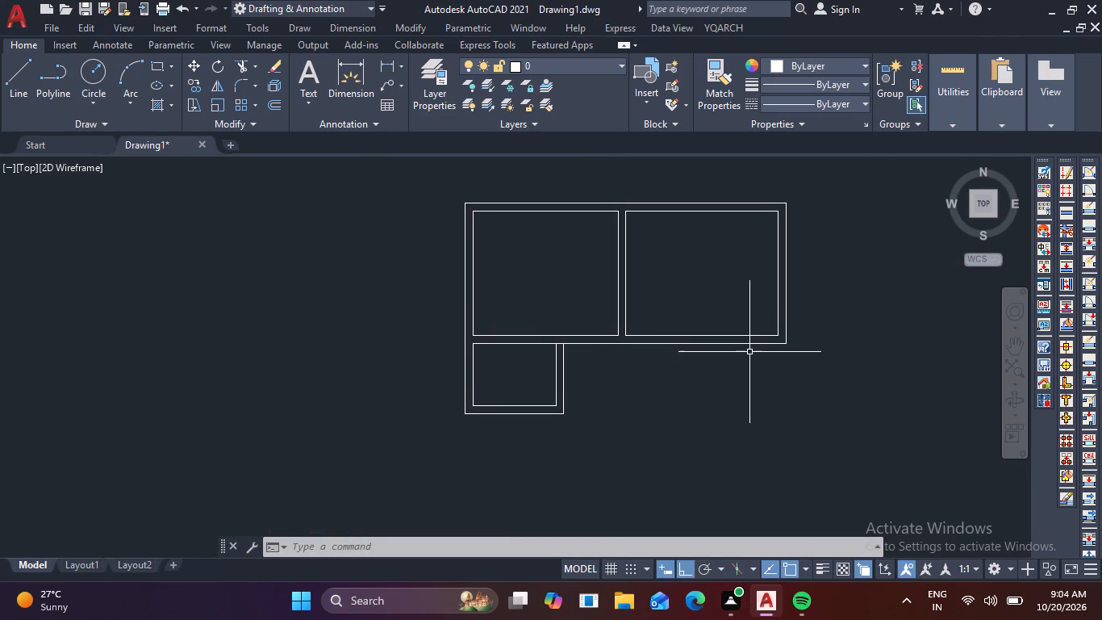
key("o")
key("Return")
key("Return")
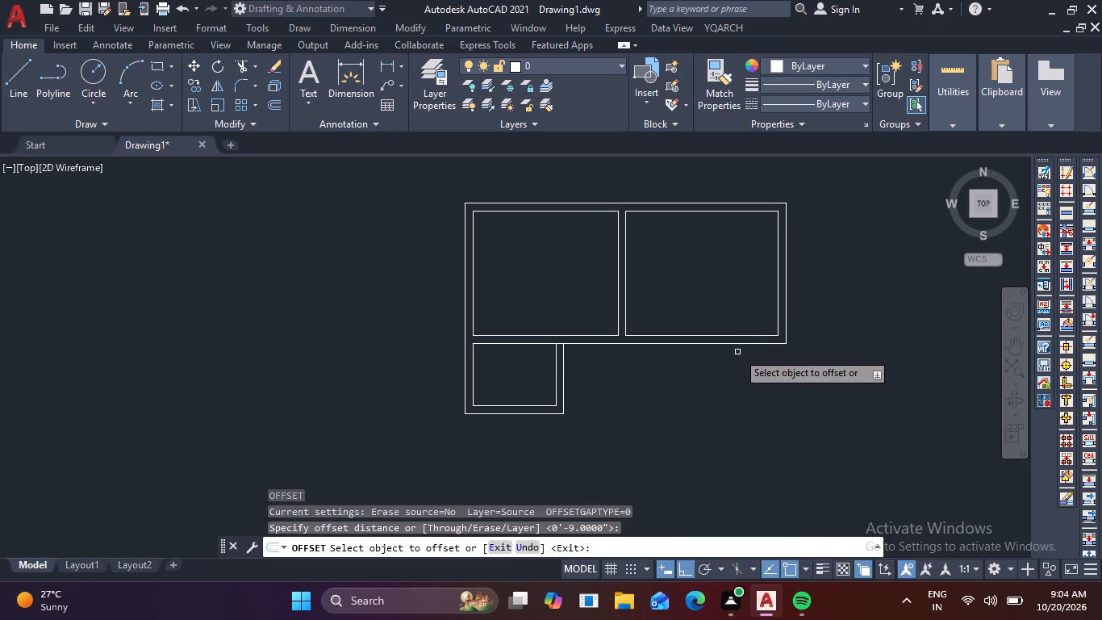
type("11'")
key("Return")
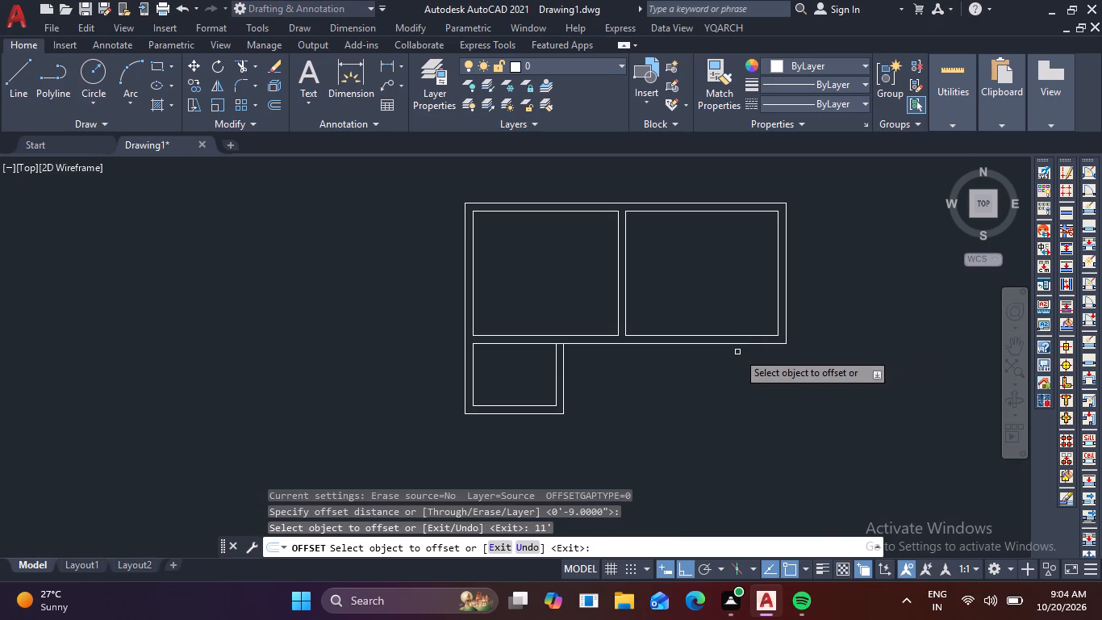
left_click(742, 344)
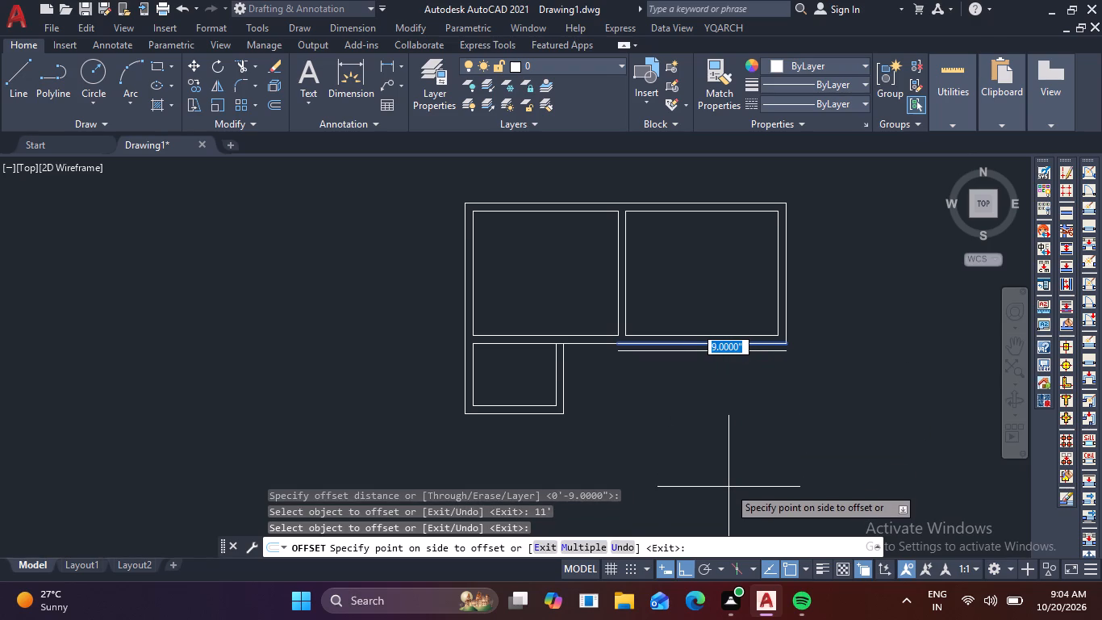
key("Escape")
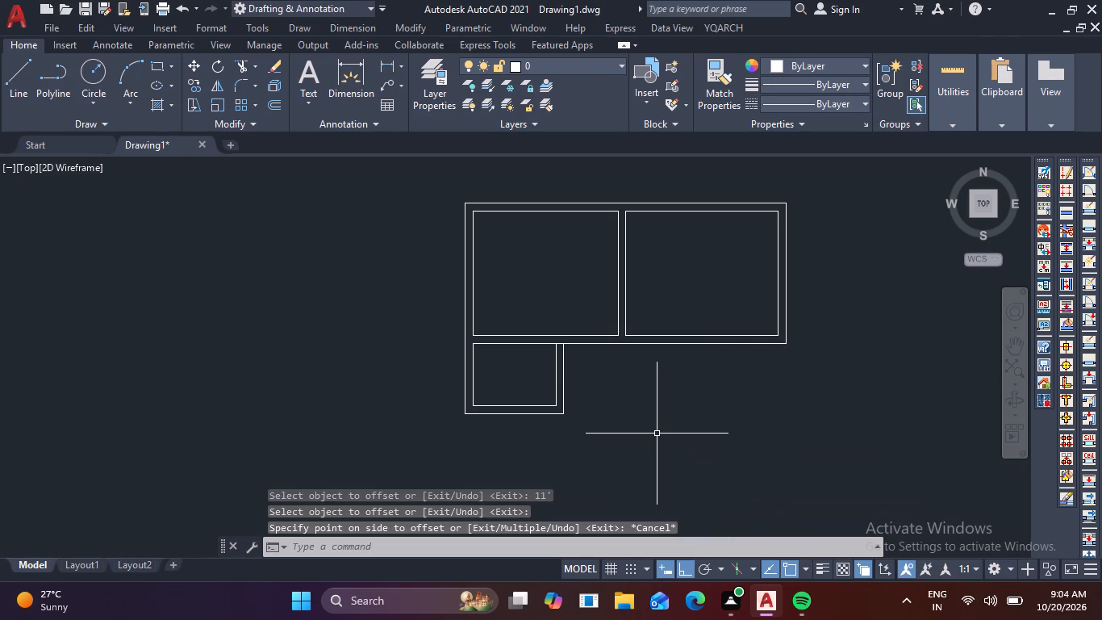
Offset the bottom outer line of the upper-right room 11' downward for a new lower-right room.
key("o")
key("Return")
type("11'")
key("Return")
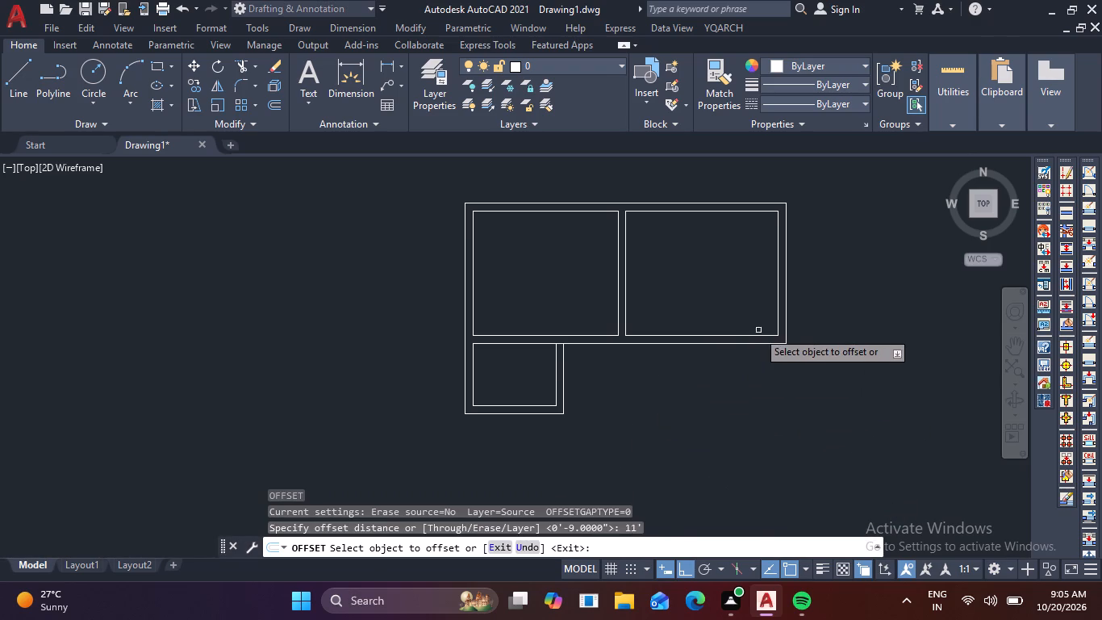
left_click(753, 343)
left_click(765, 475)
Offset the new lower-right room's bottom line 9" further down as wall thickness.
left_click(750, 455)
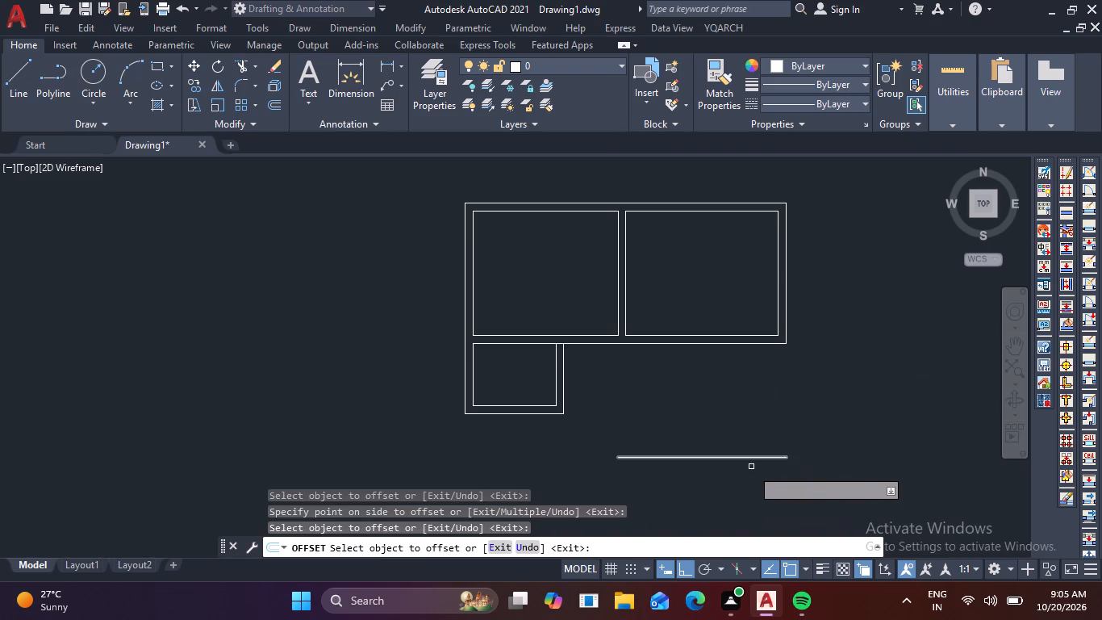
left_click(761, 458)
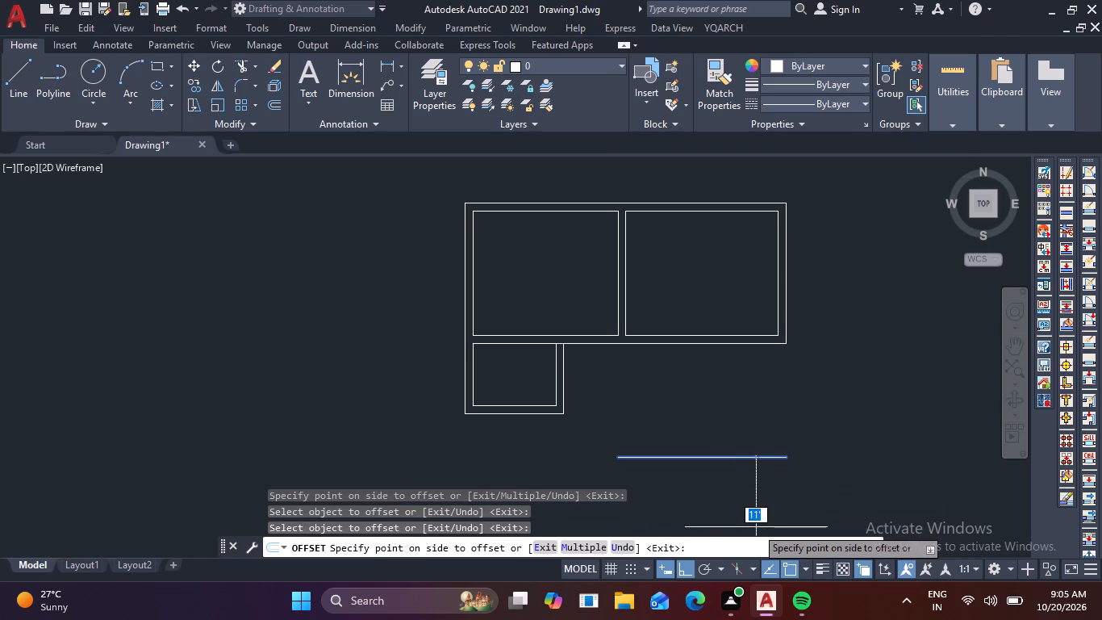
key("9")
key("space")
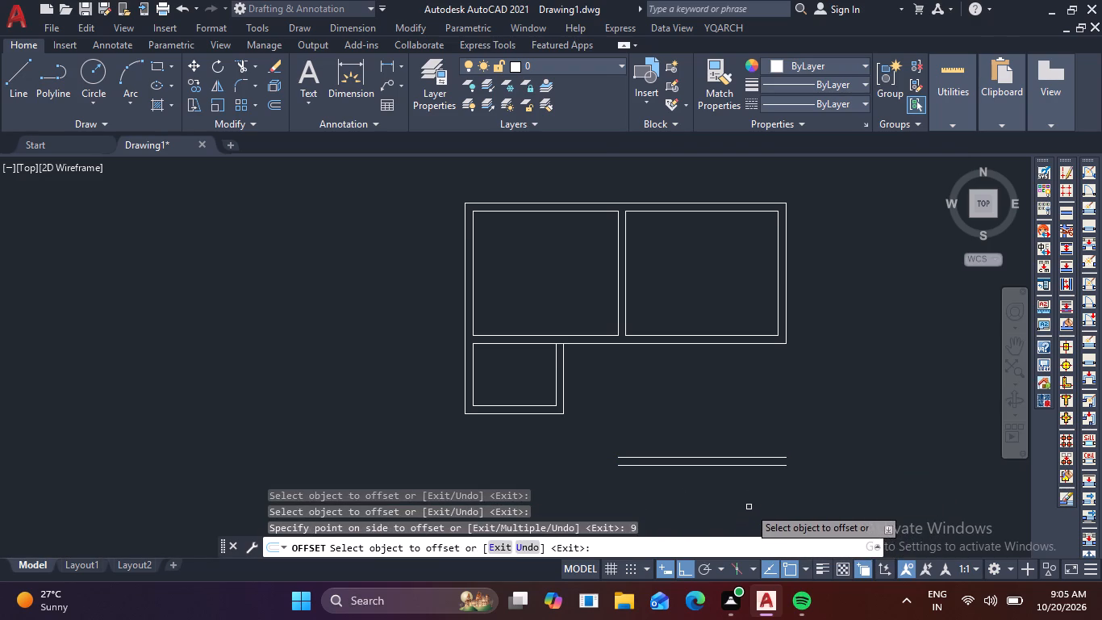
middle_click_drag(649, 505, 887, 465)
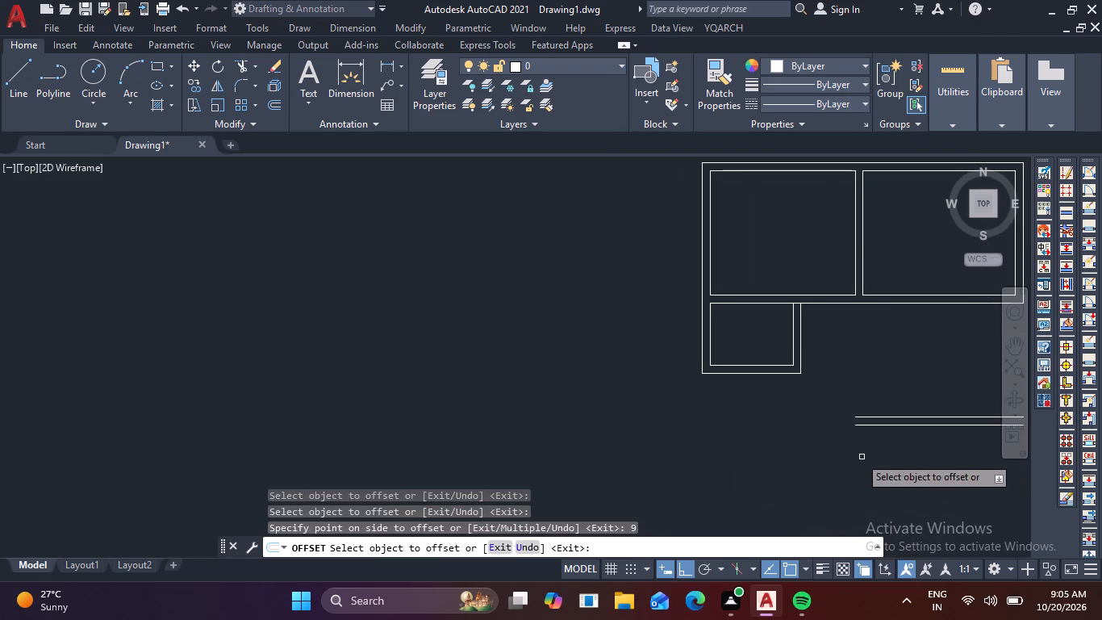
middle_click_drag(858, 455, 695, 448)
key("Escape")
Fillet the right outer and inner wall lines with the lower-right room's matching bottom lines at zero radius to form its corner.
key("f")
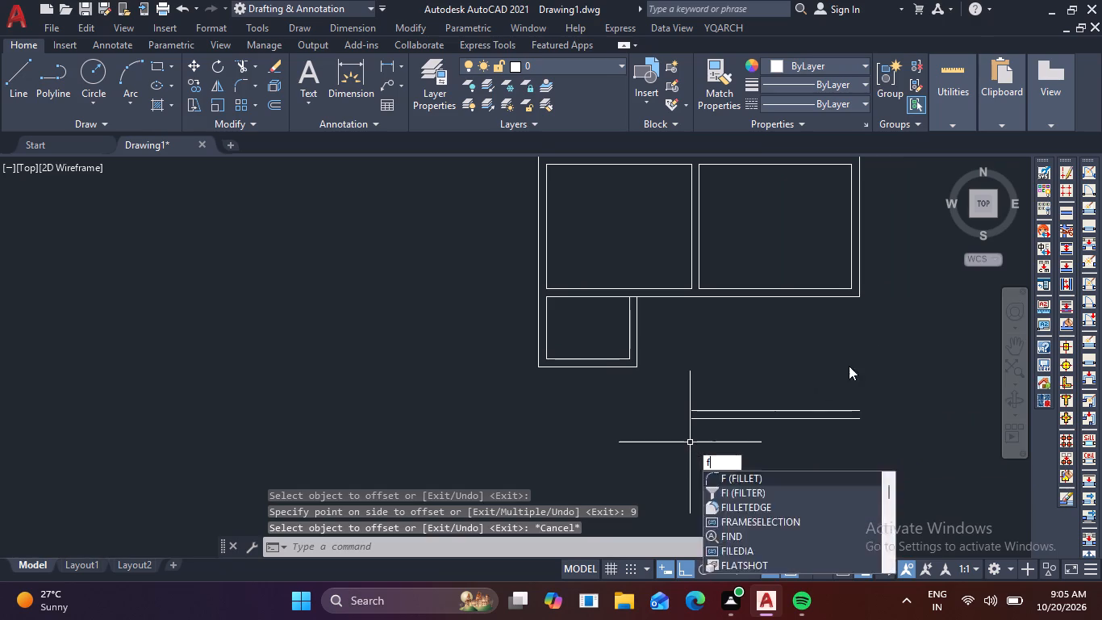
key("space")
left_click(858, 284)
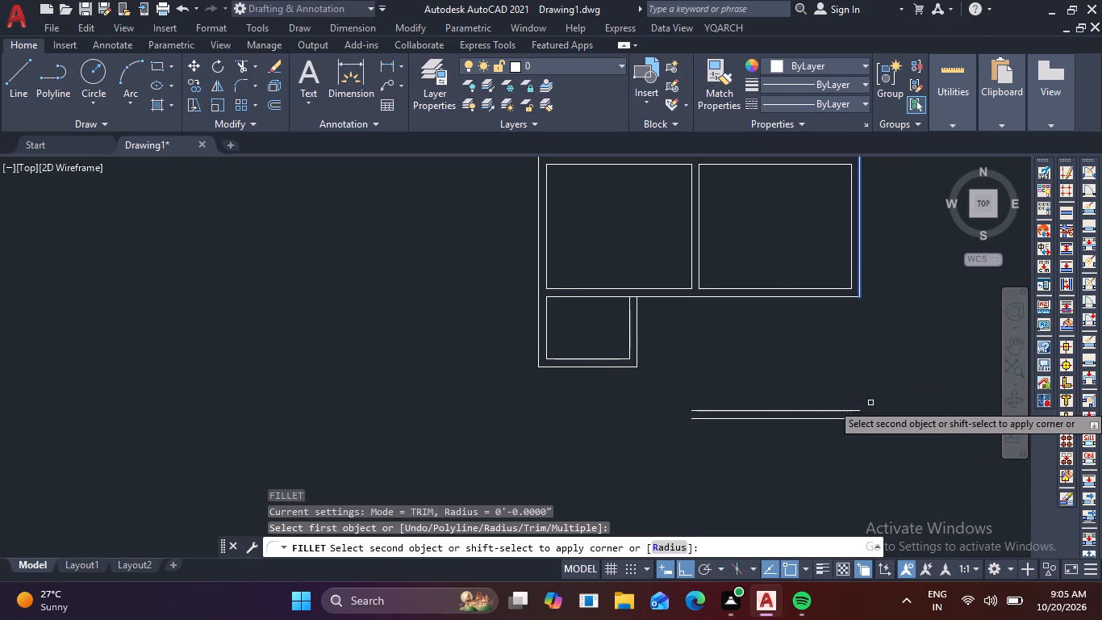
left_click(854, 420)
key("space")
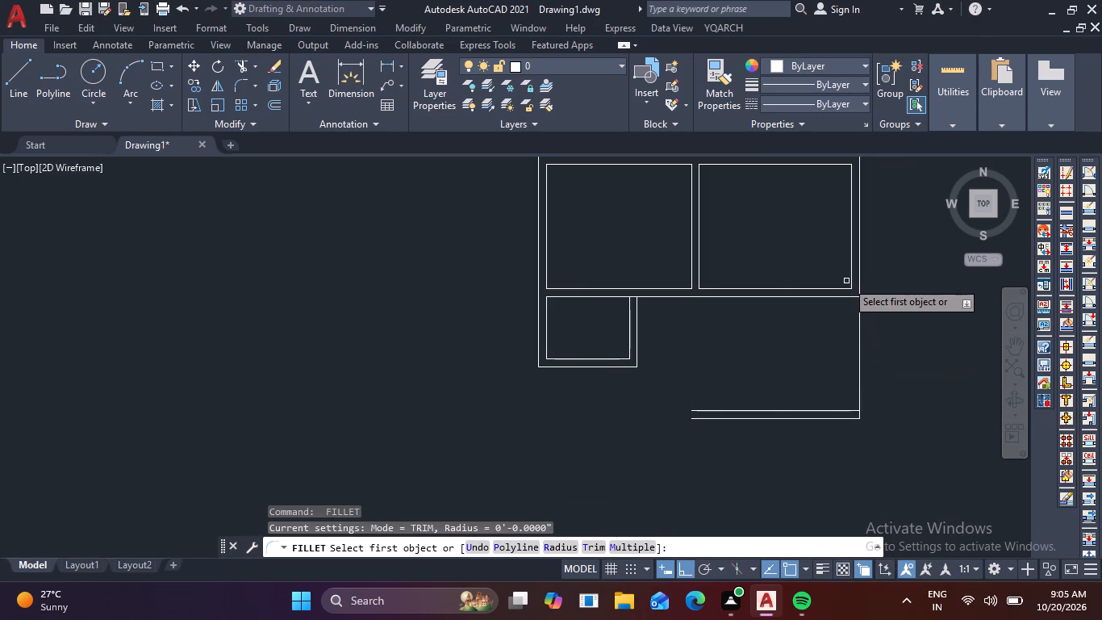
left_click(851, 274)
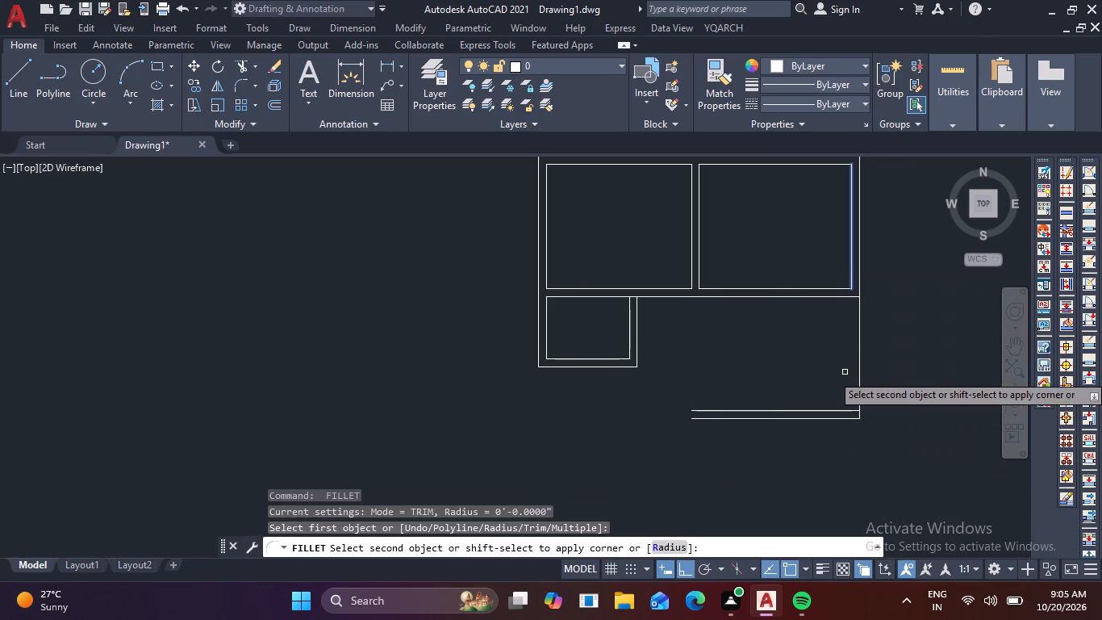
left_click(839, 411)
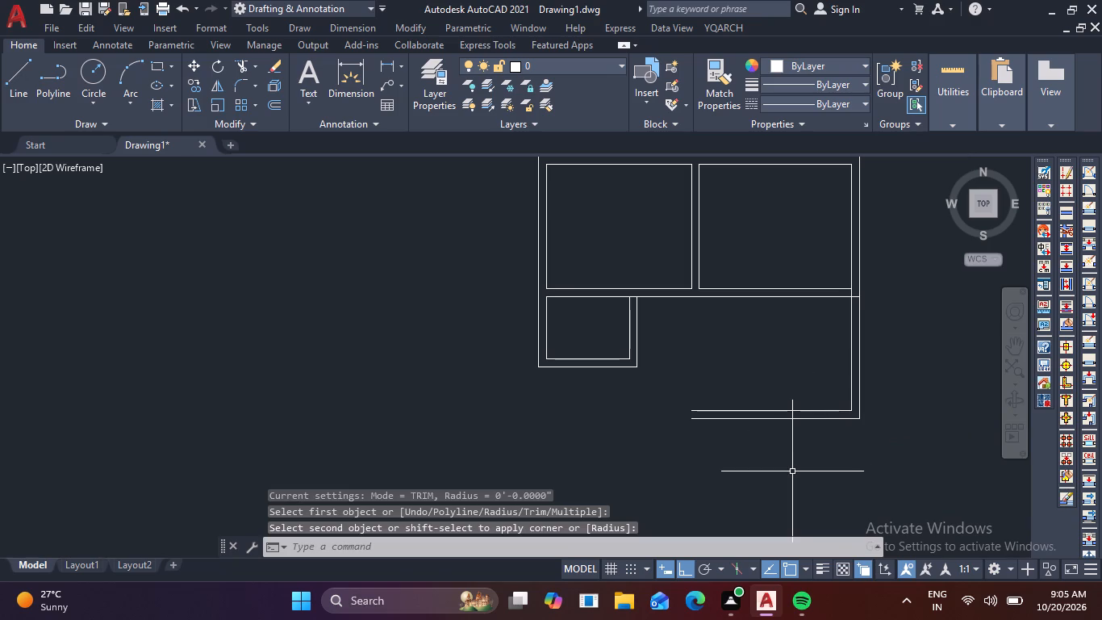
key("Escape")
Trim the right inner line's short piece crossing the wall between the upper-right and lower-right rooms.
type("tr")
key("space")
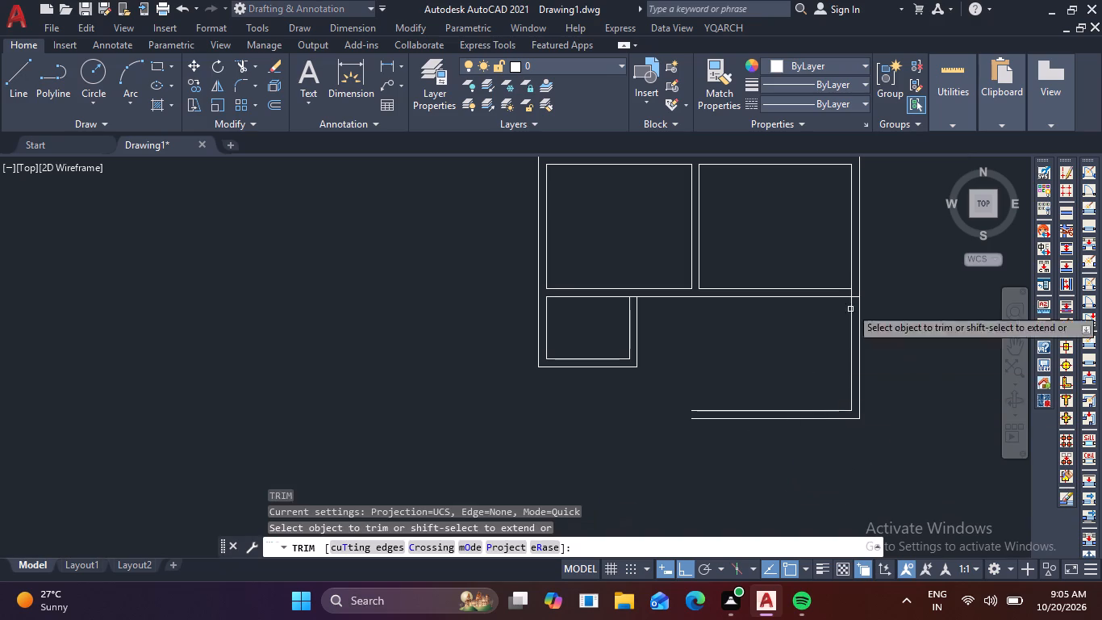
scroll(841, 276, "up", 4)
left_click(882, 354)
left_click(845, 382)
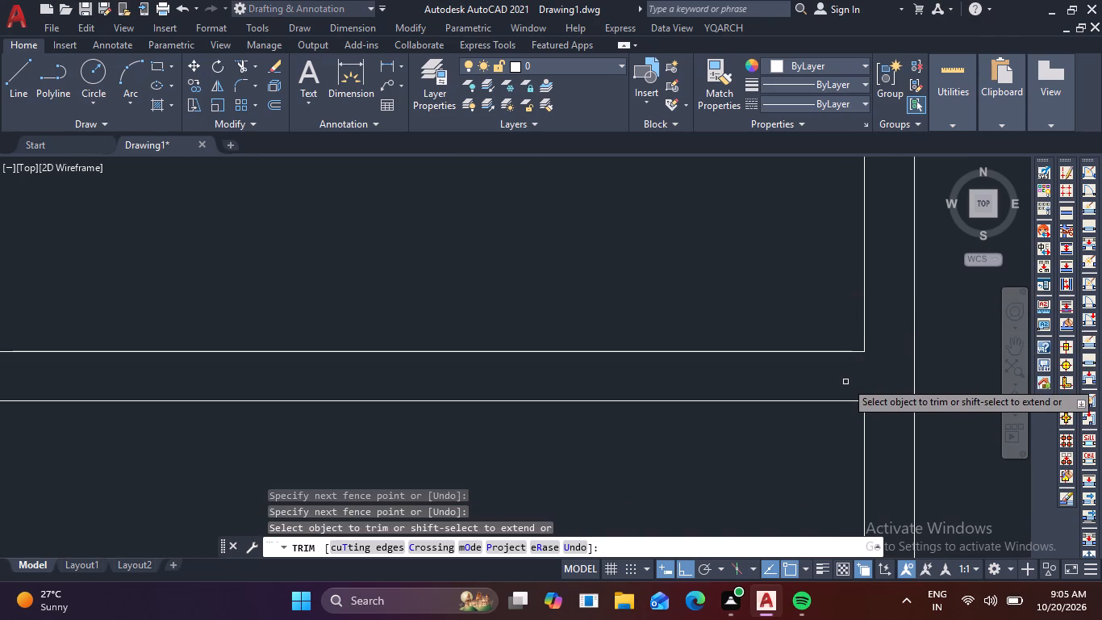
key("Escape")
Start the Offset command to continue the lower-right room's walls.
scroll(845, 377, "down", 4)
middle_click_drag(827, 415, 719, 350)
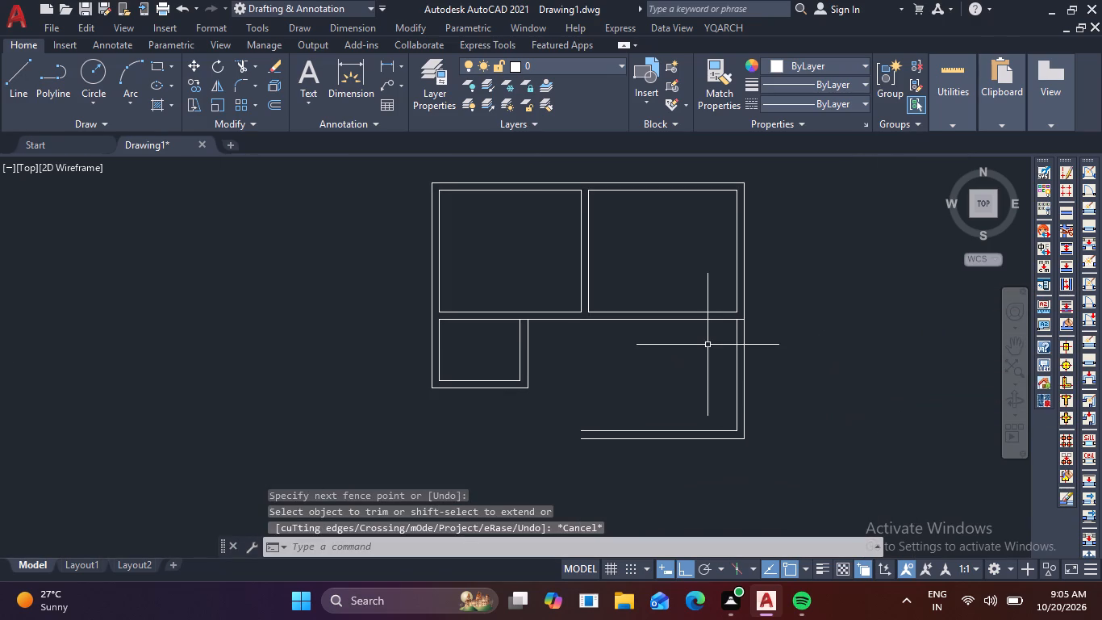
key("o")
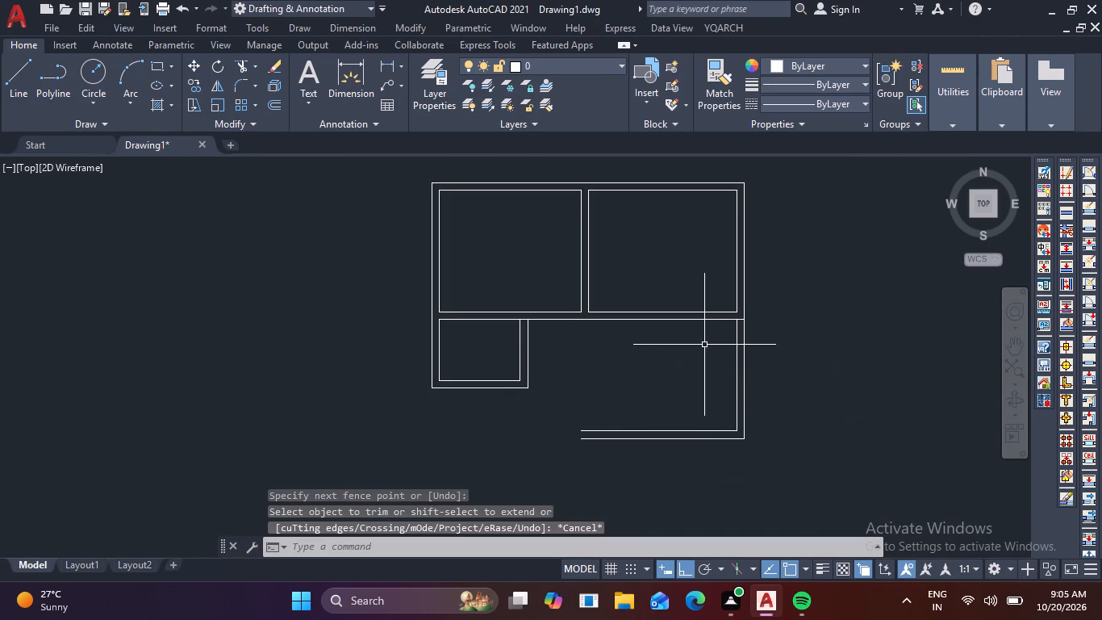
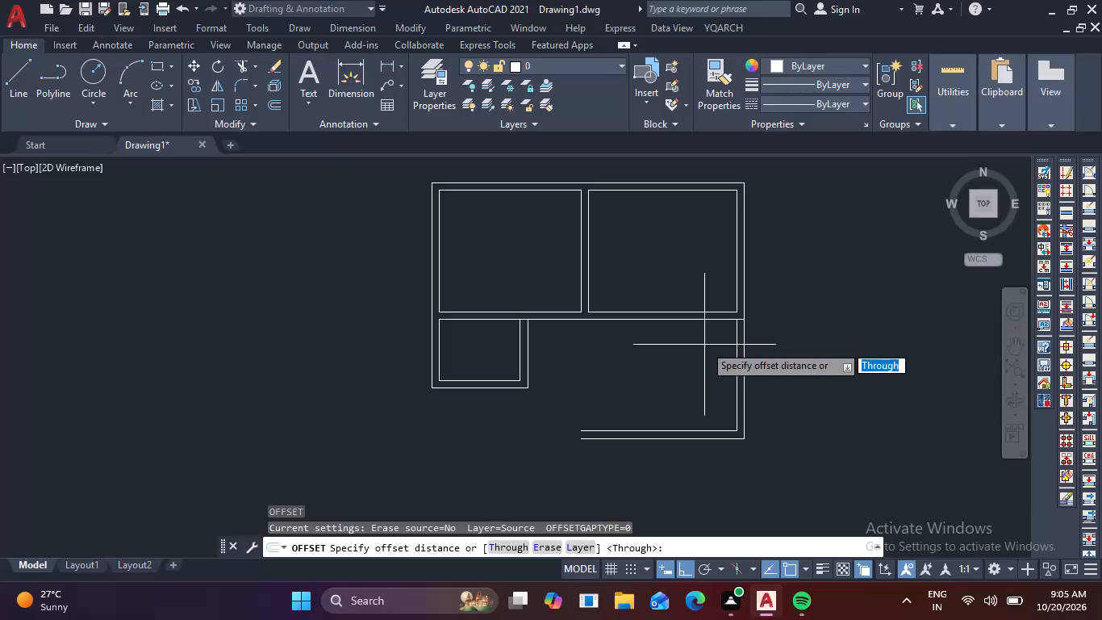
Offset the lower-right room's right inner line 8' to the left, and offset that copy 9" further left as wall thickness.
type("8'")
key("Return")
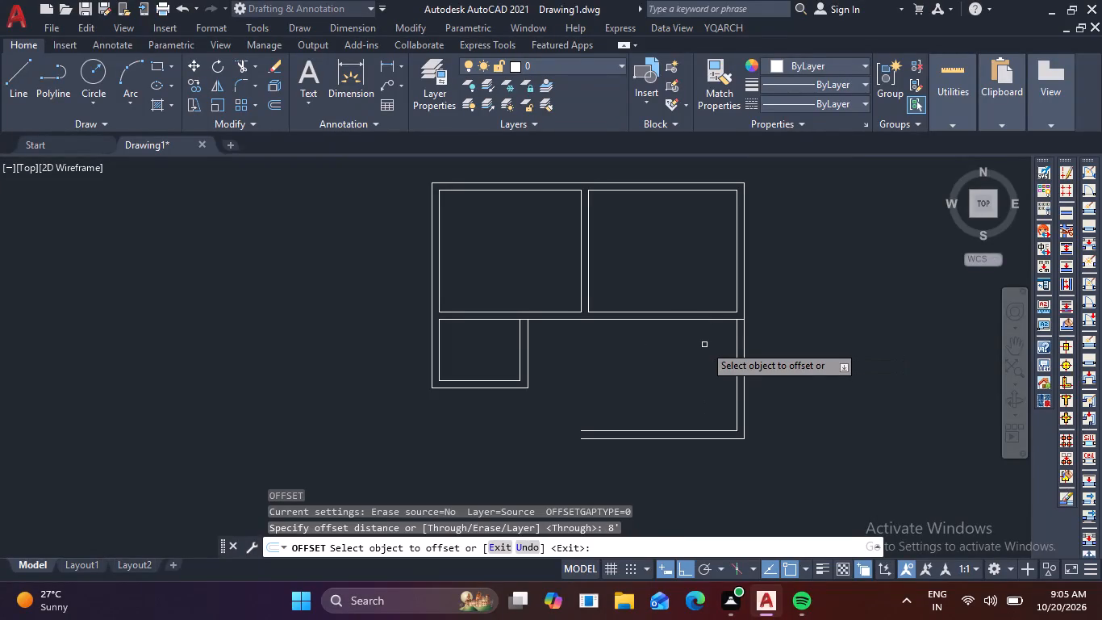
left_click(737, 361)
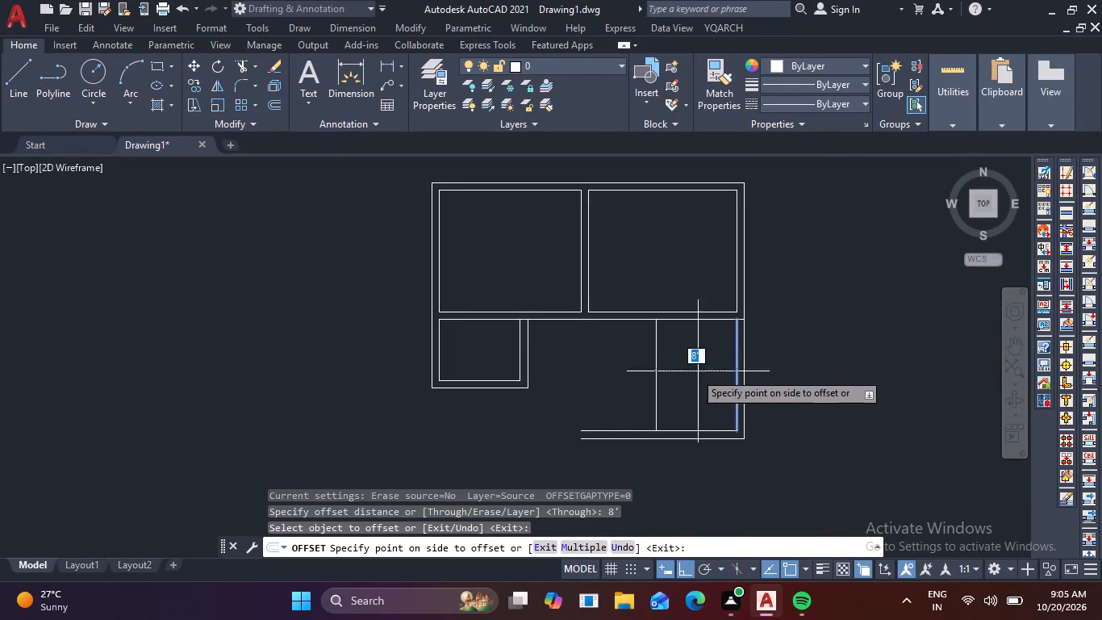
left_click(616, 394)
left_click(657, 380)
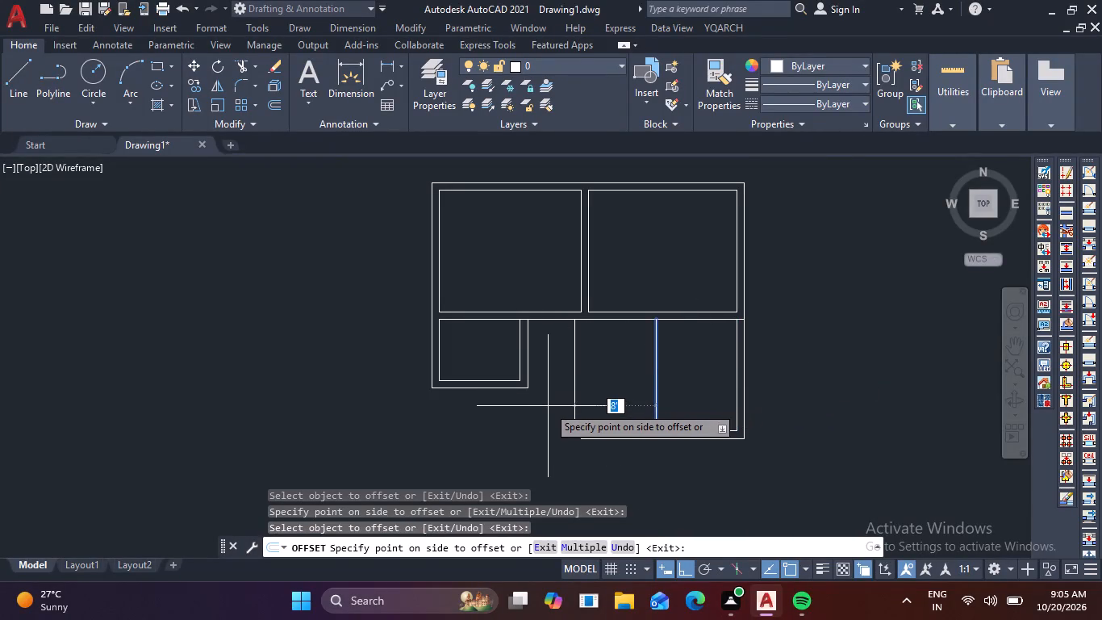
key("9")
key("space")
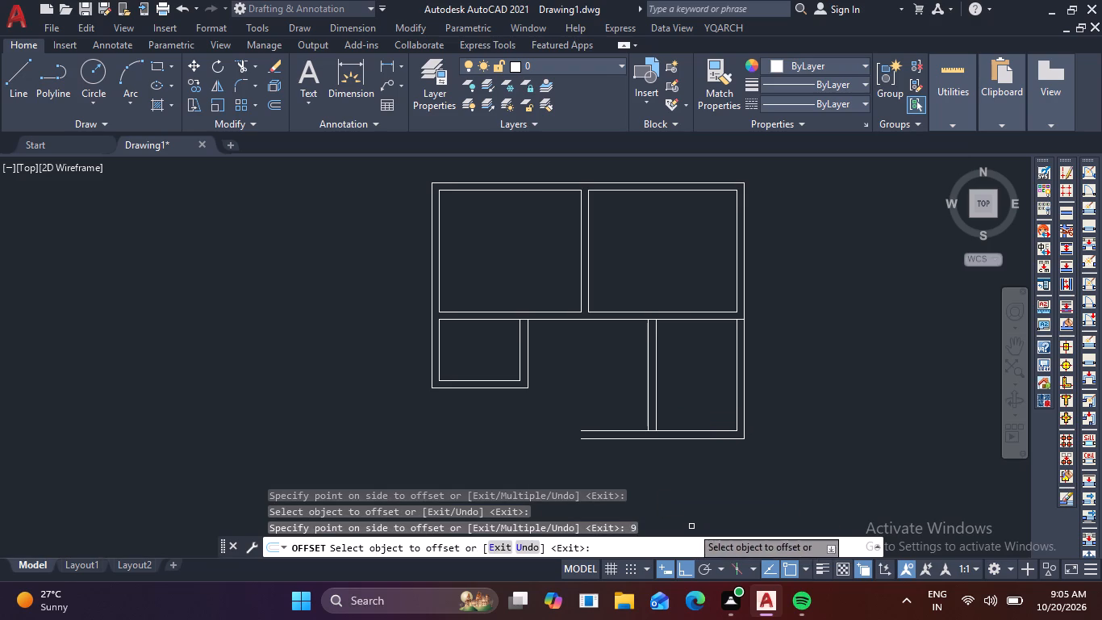
key("Escape")
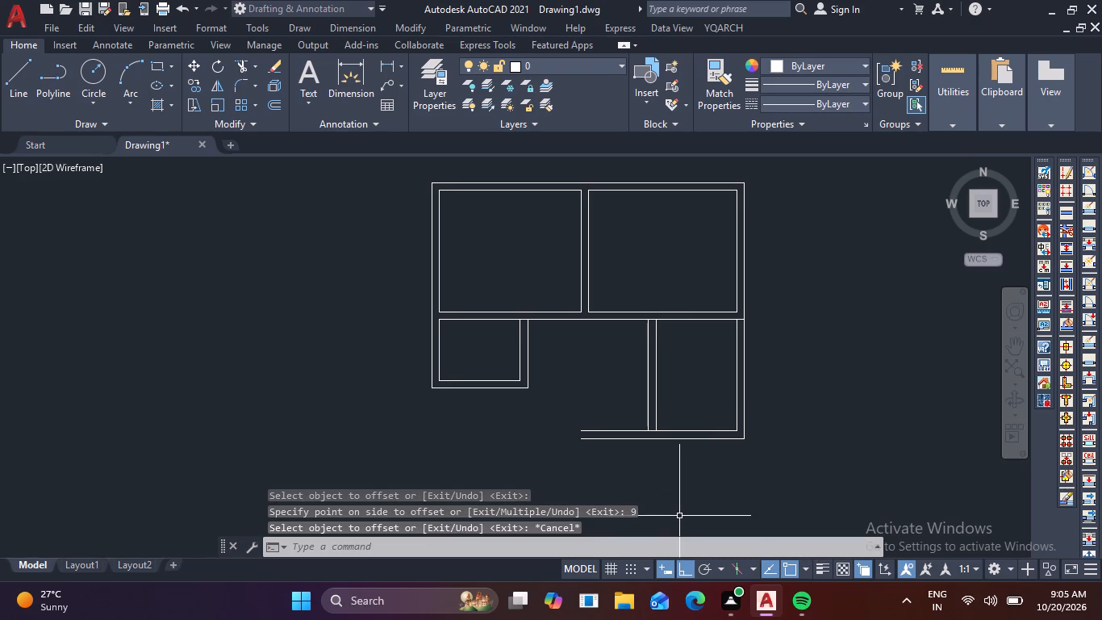
Extend the new left wall's outer line to the room's outer bottom line and trim the bottom lines' overhang beyond it.
key("t")
key("r")
key("space")
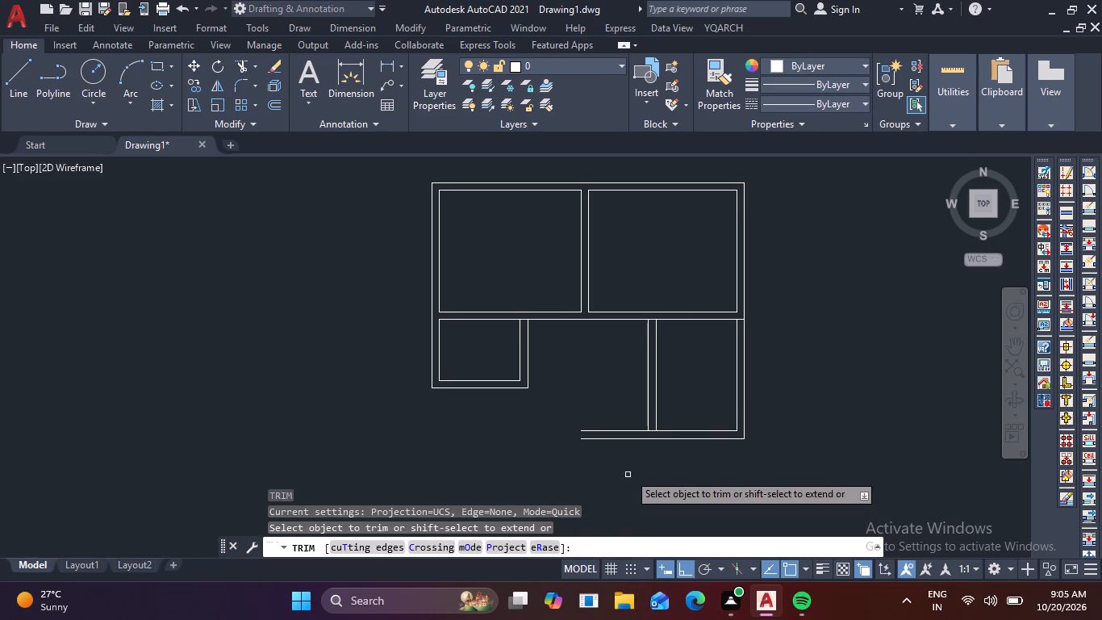
left_click(647, 421, "shift")
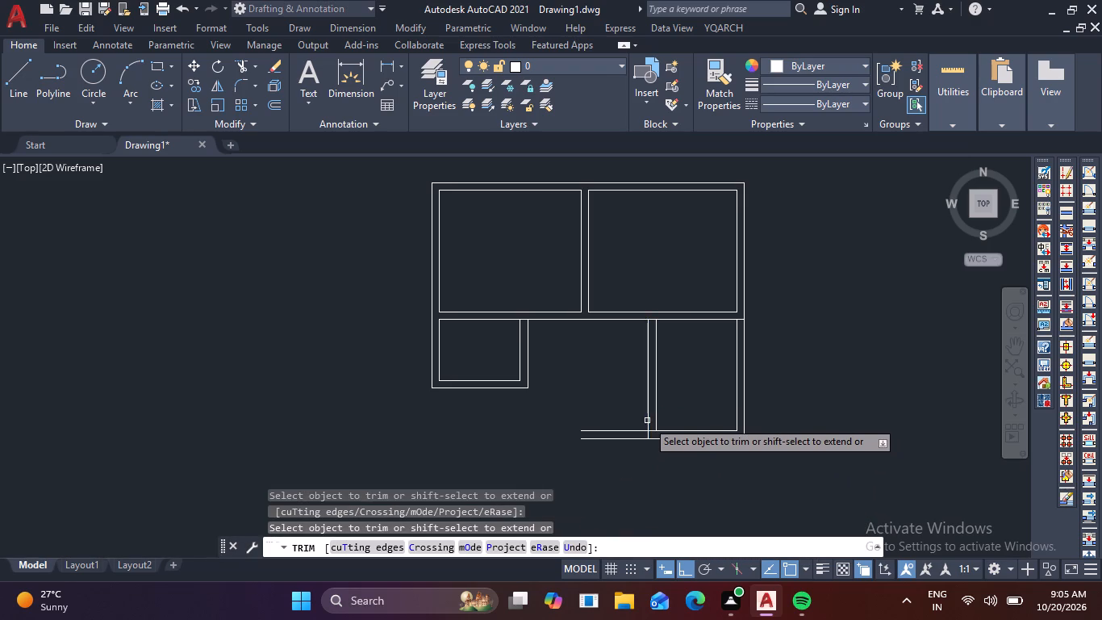
left_click_drag(607, 408, 612, 470)
key("Escape")
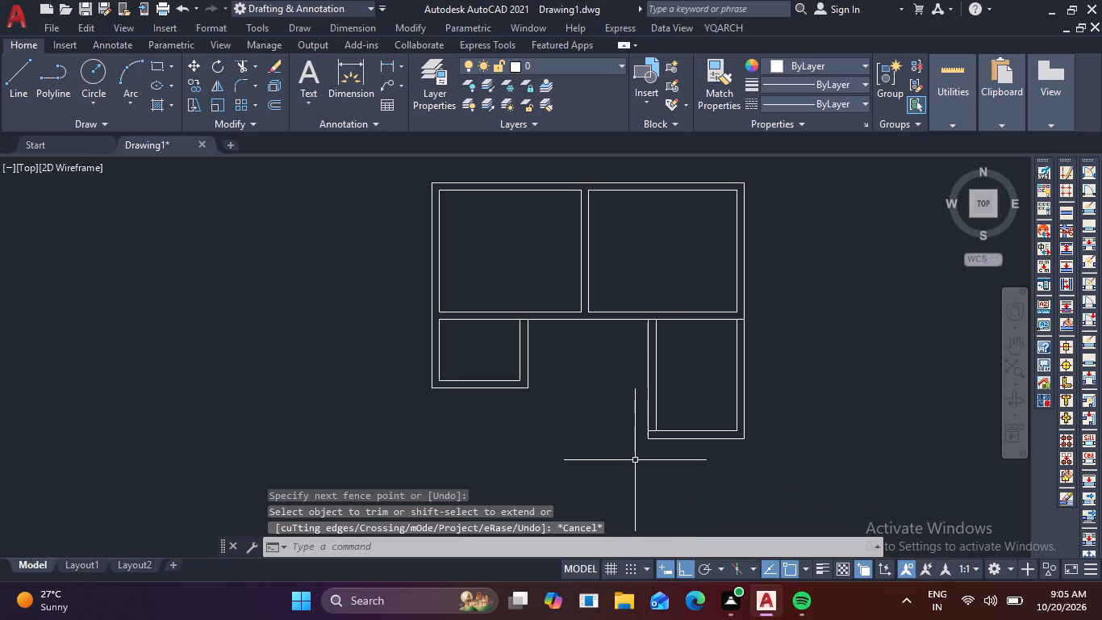
Check the spacing between the two lower rooms and the surrounding wall distances with the quick Measure tool.
left_click(954, 117)
left_click(947, 153)
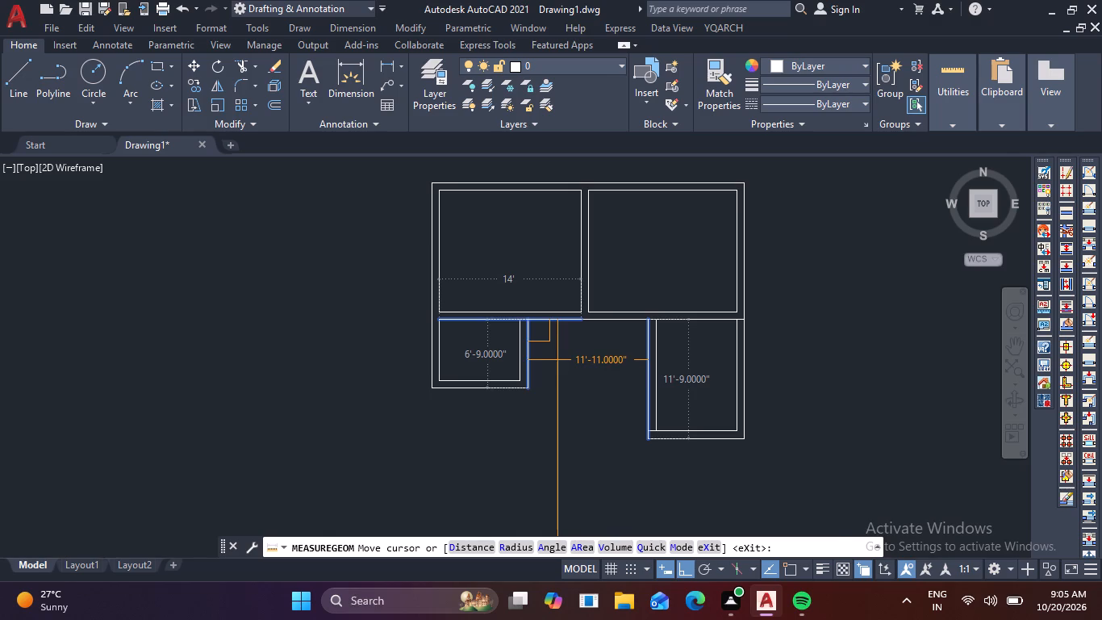
key("Escape")
key("Escape")
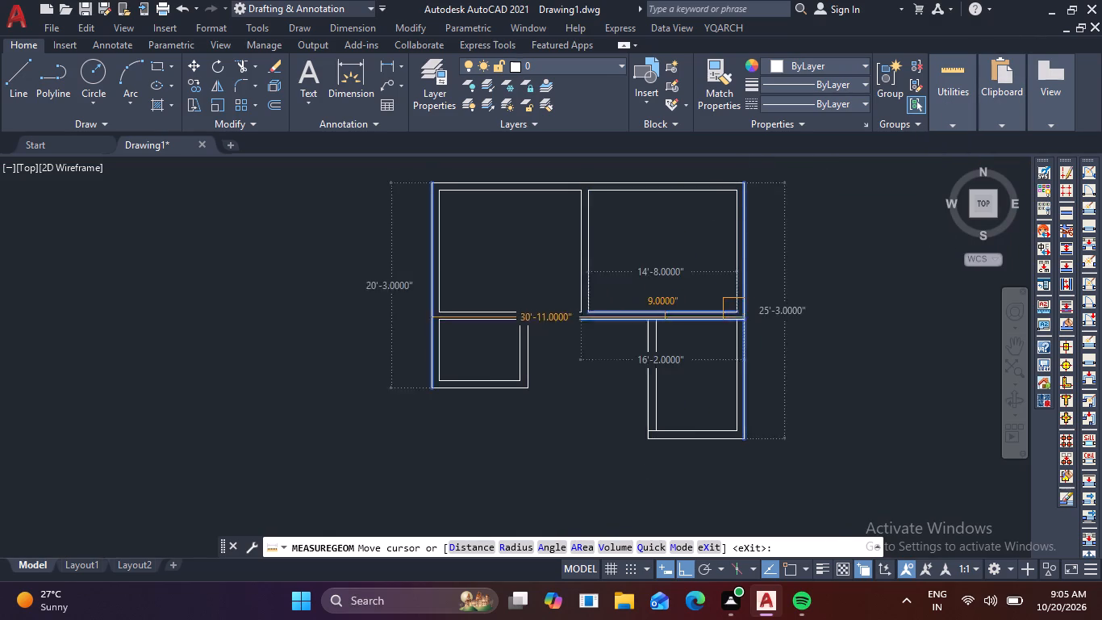
key("Escape")
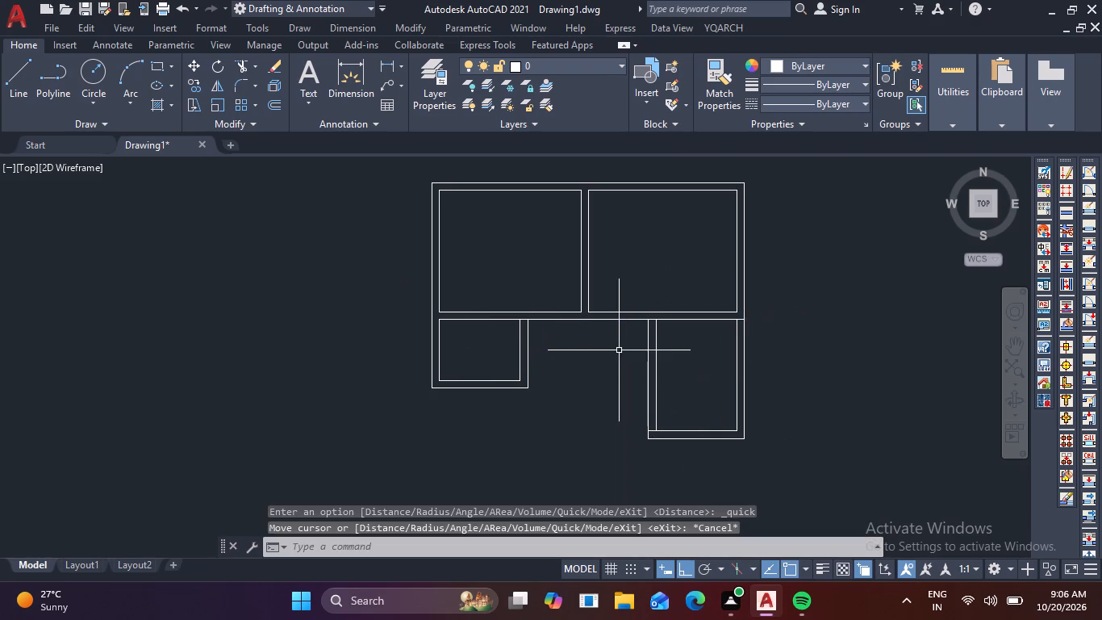
Offset the lower-right room's outer bottom line 13'6" down, and offset that copy 9" further down as wall thickness.
middle_click_drag(619, 350, 626, 241)
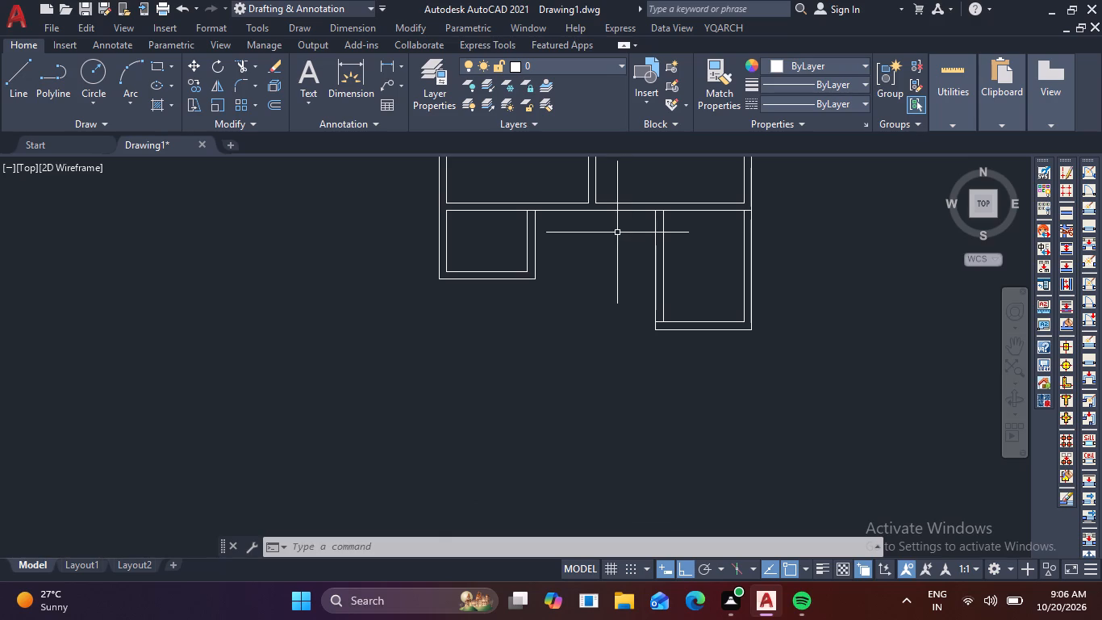
middle_click_drag(617, 327, 509, 246)
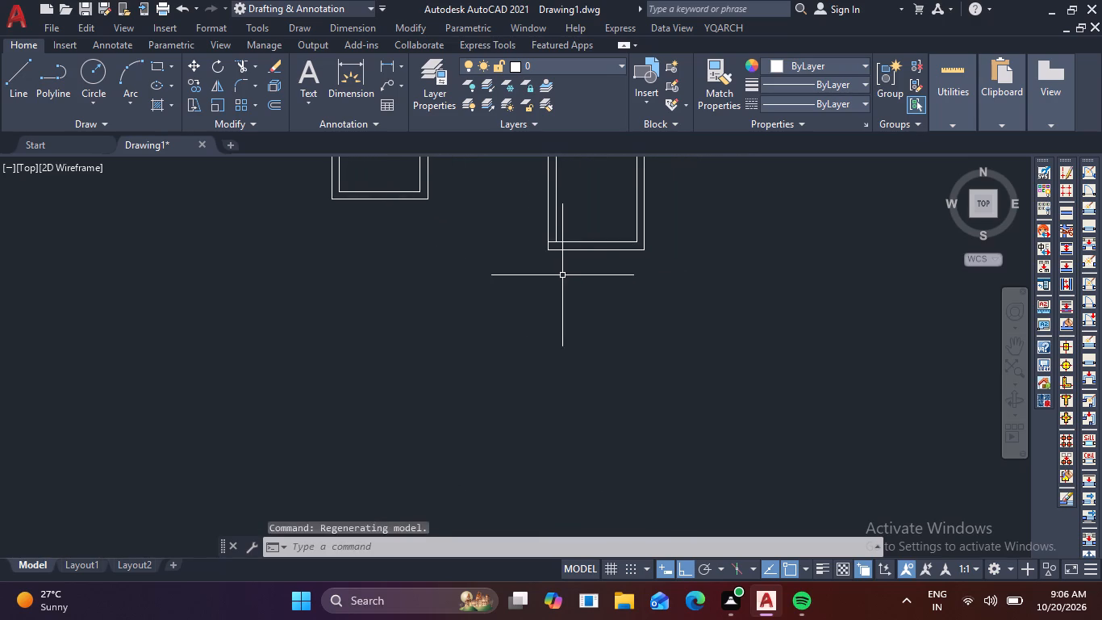
key("o")
key("Return")
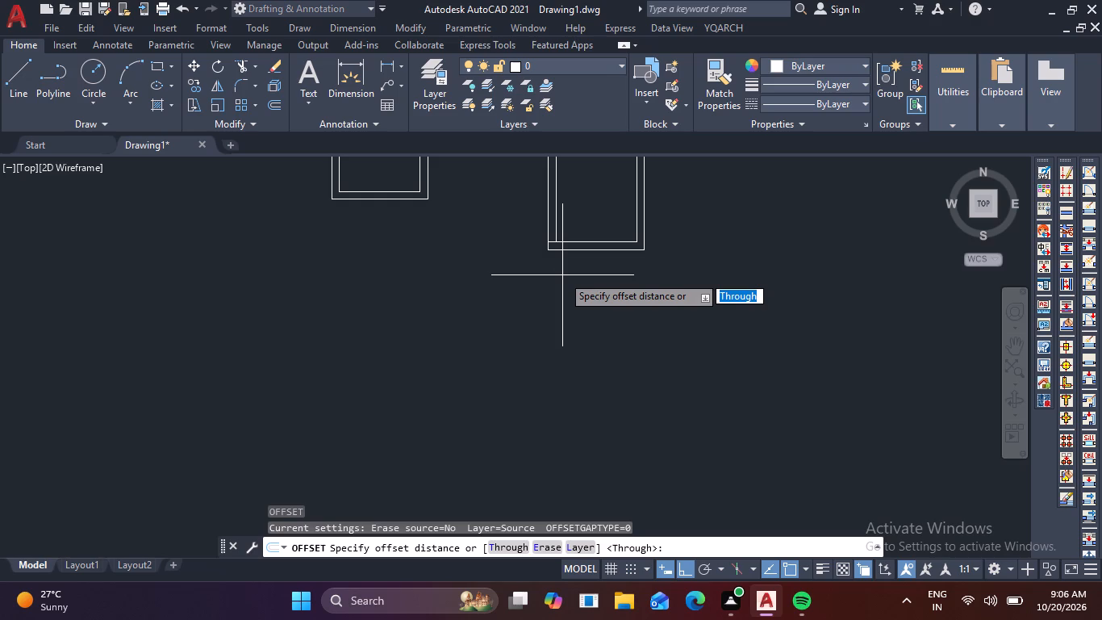
type("13'")
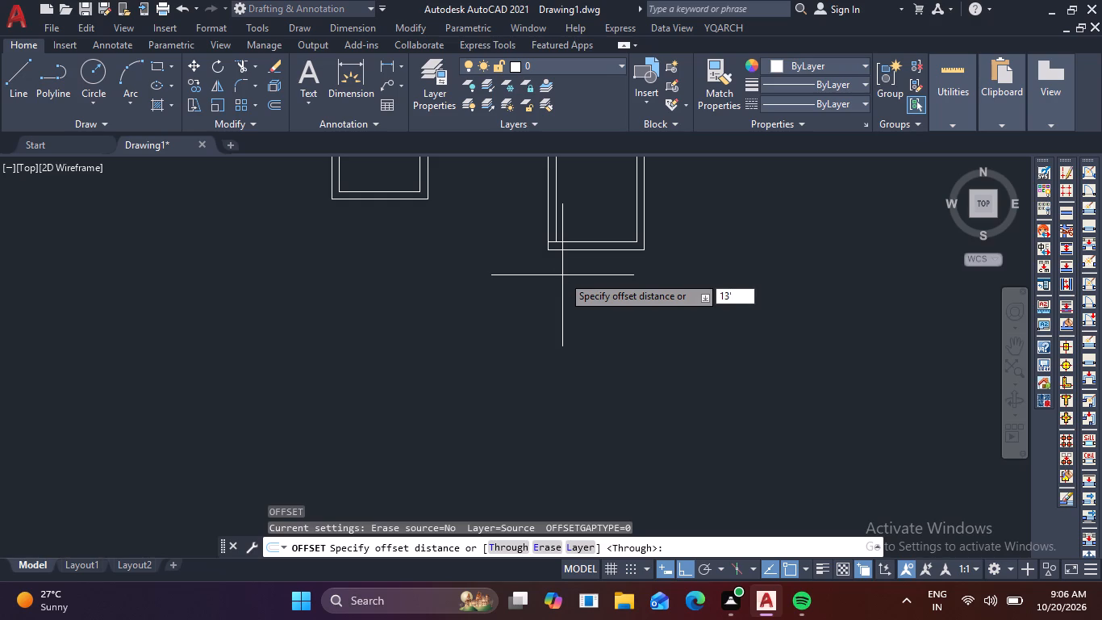
type("6\"")
key("Return")
left_click(603, 247)
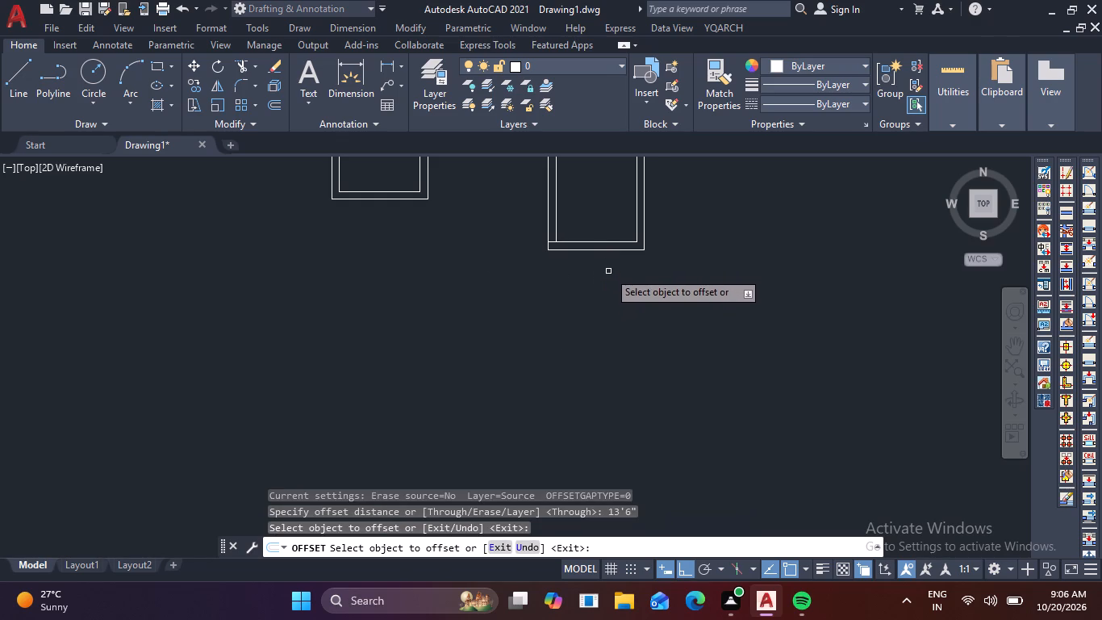
left_click(624, 246)
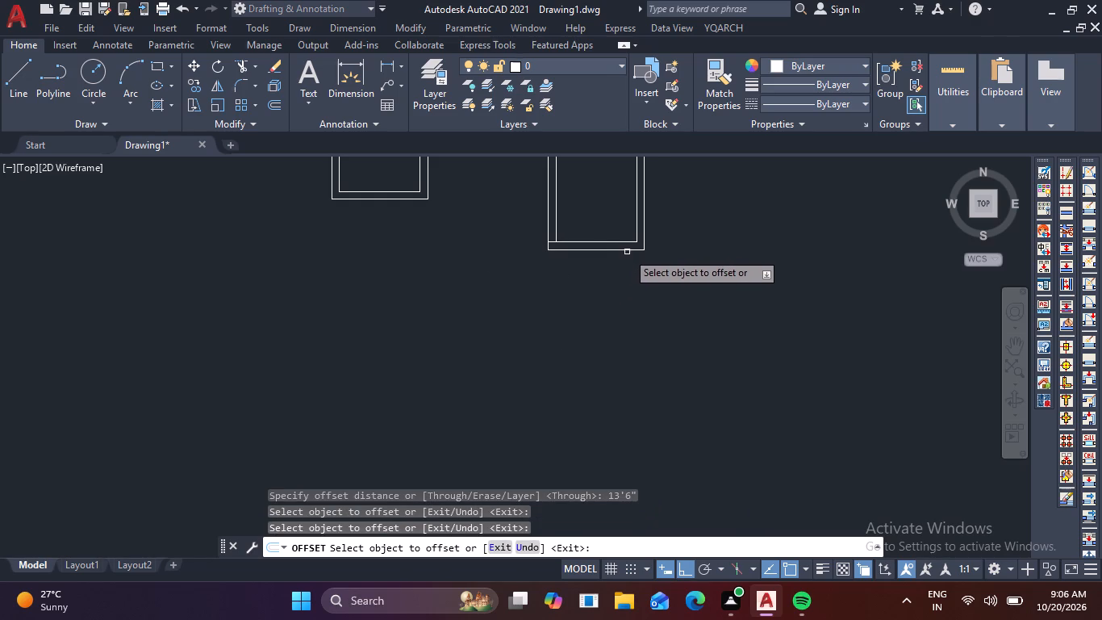
left_click(627, 249)
left_click(614, 308)
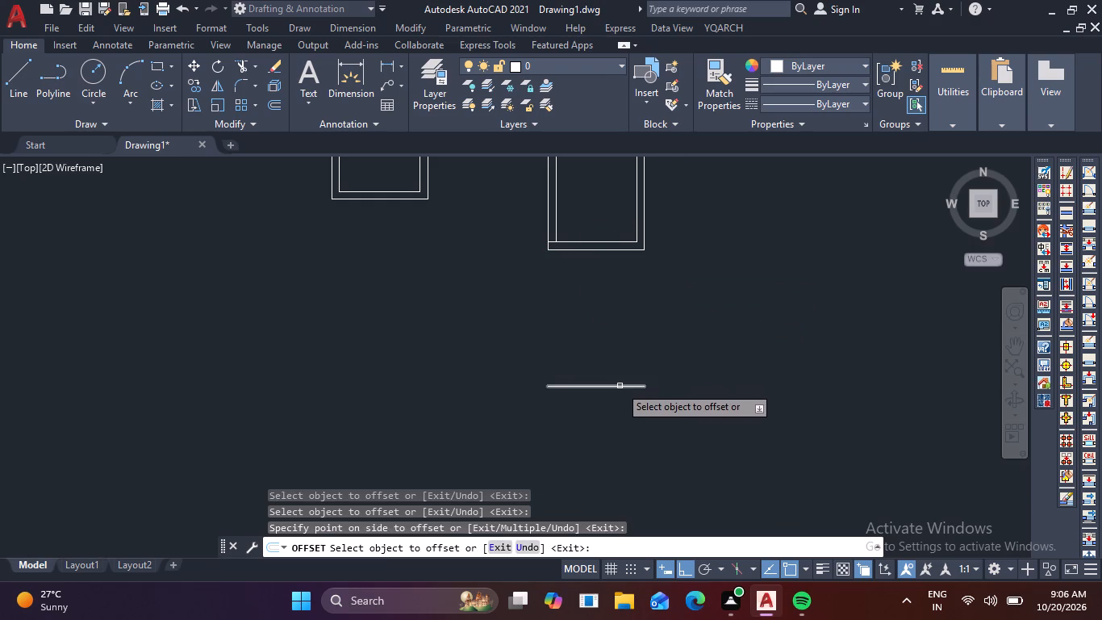
left_click(620, 386)
key("9")
key("space")
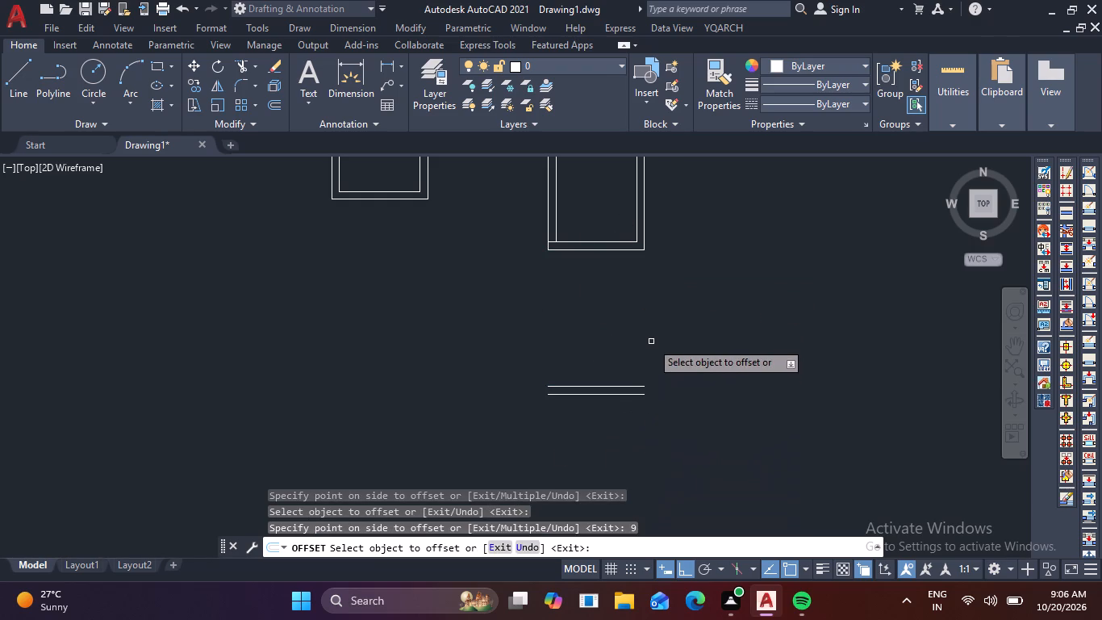
key("Escape")
key("Escape")
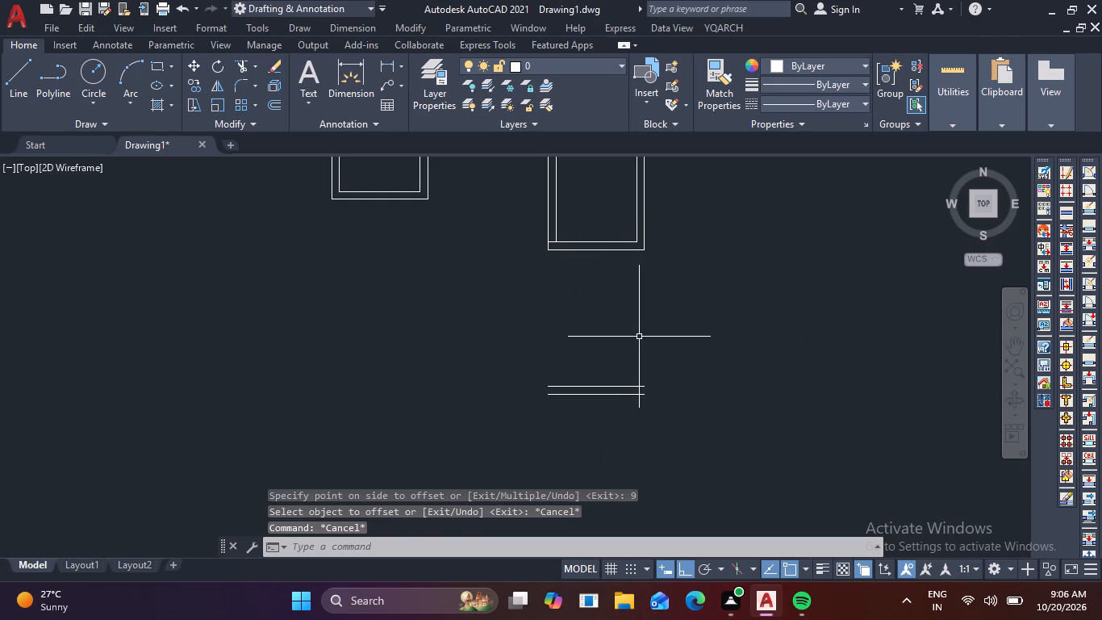
Fillet the right outer and inner wall lines with the matching new bottom lines at zero radius to form the corner.
type("f")
key("space")
left_click(643, 236)
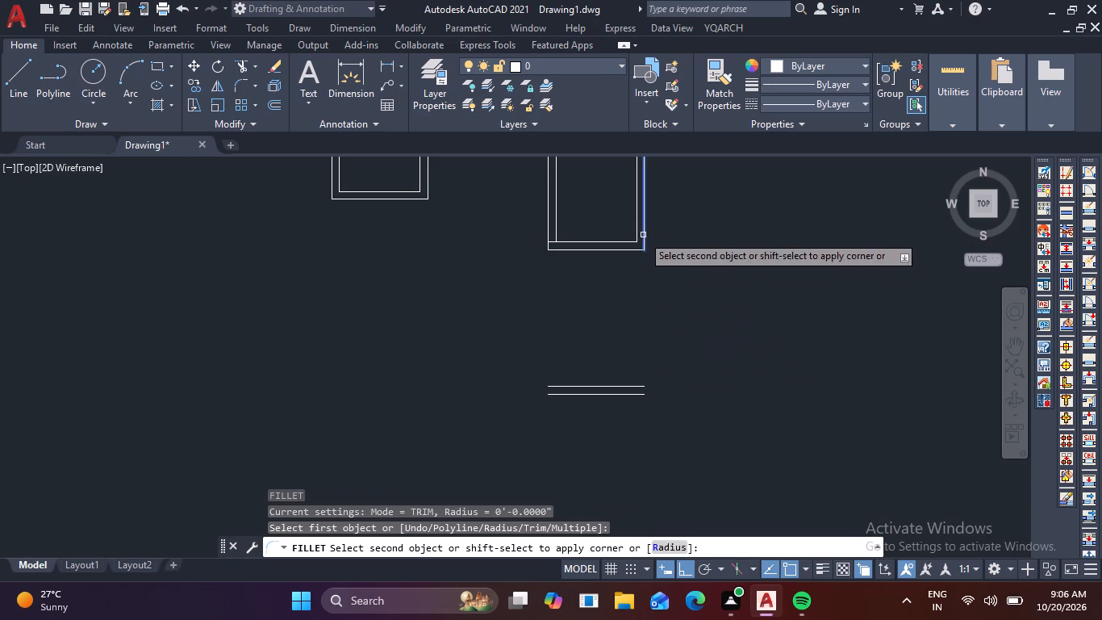
left_click(636, 399)
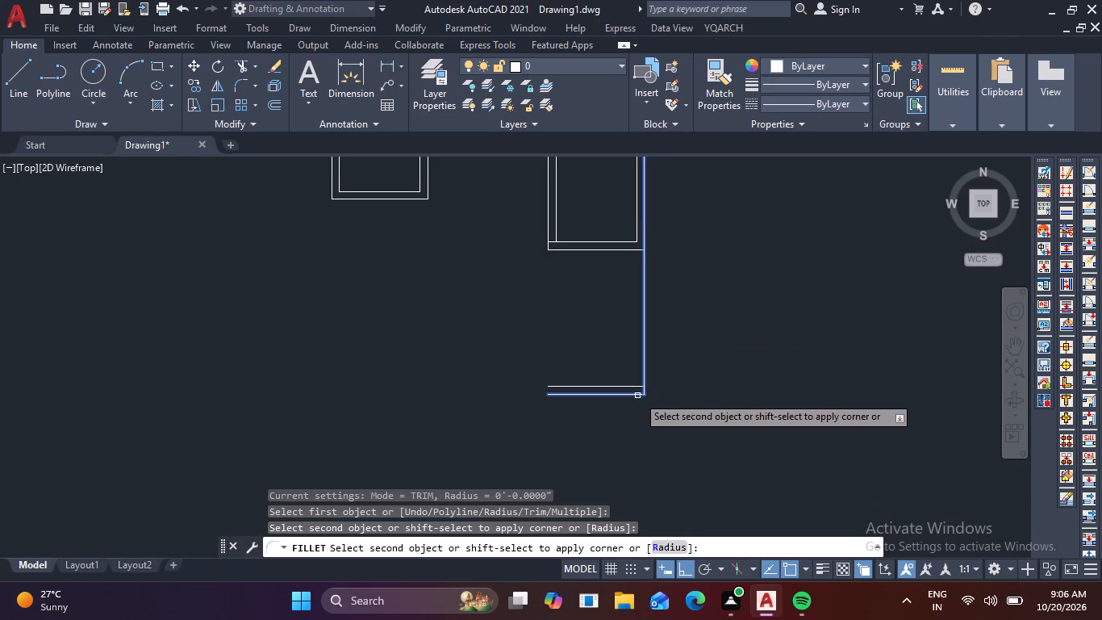
left_click(637, 396)
key("space")
key("space")
key("space")
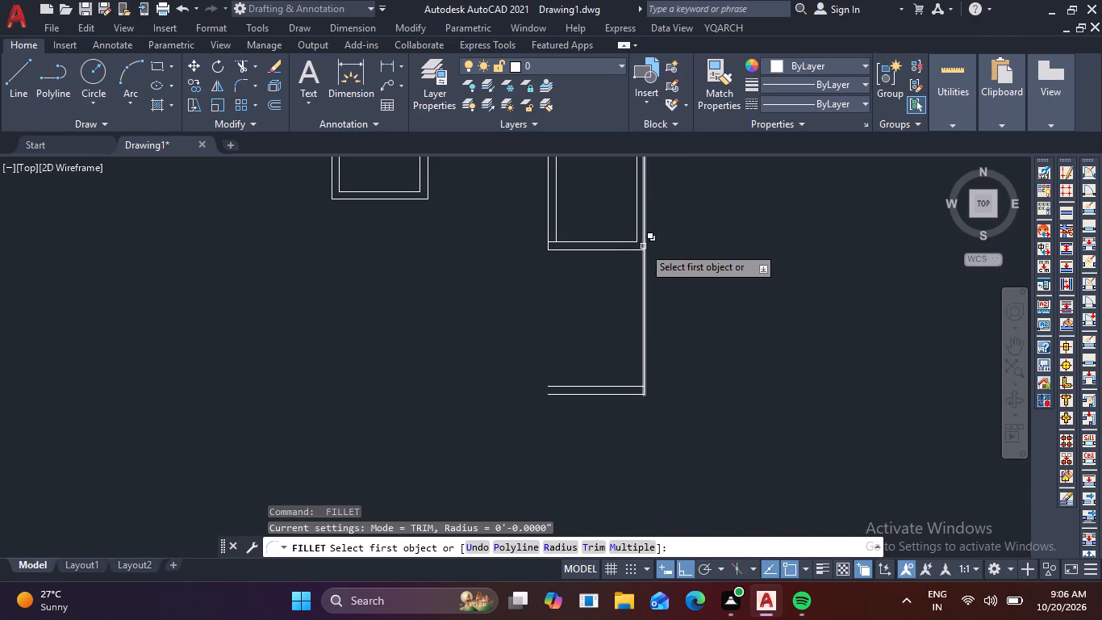
left_click(635, 228)
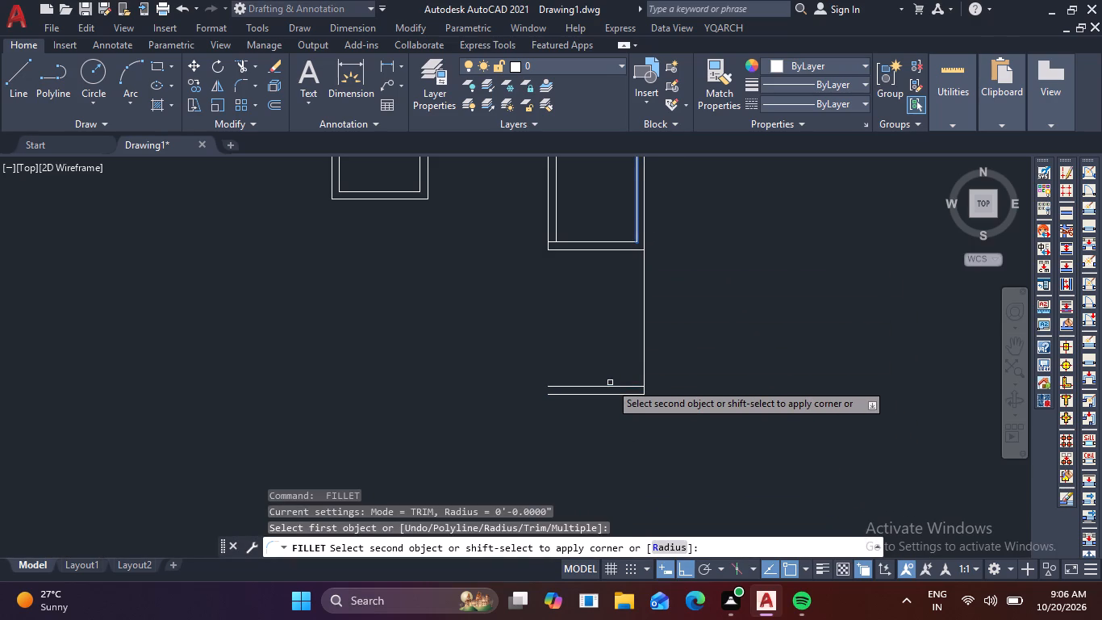
left_click(610, 383)
left_click(610, 386)
key("Escape")
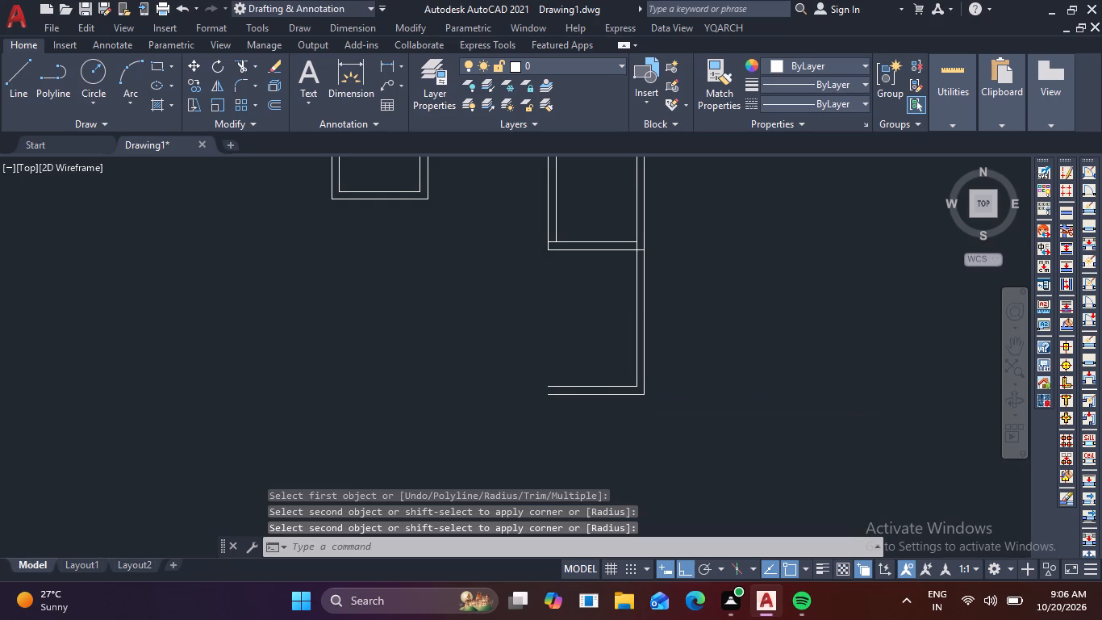
Trim the right inner line's short piece crossing the wall between the lower-right room and the new room below it.
key("t")
key("r")
key("space")
scroll(648, 237, "up", 4)
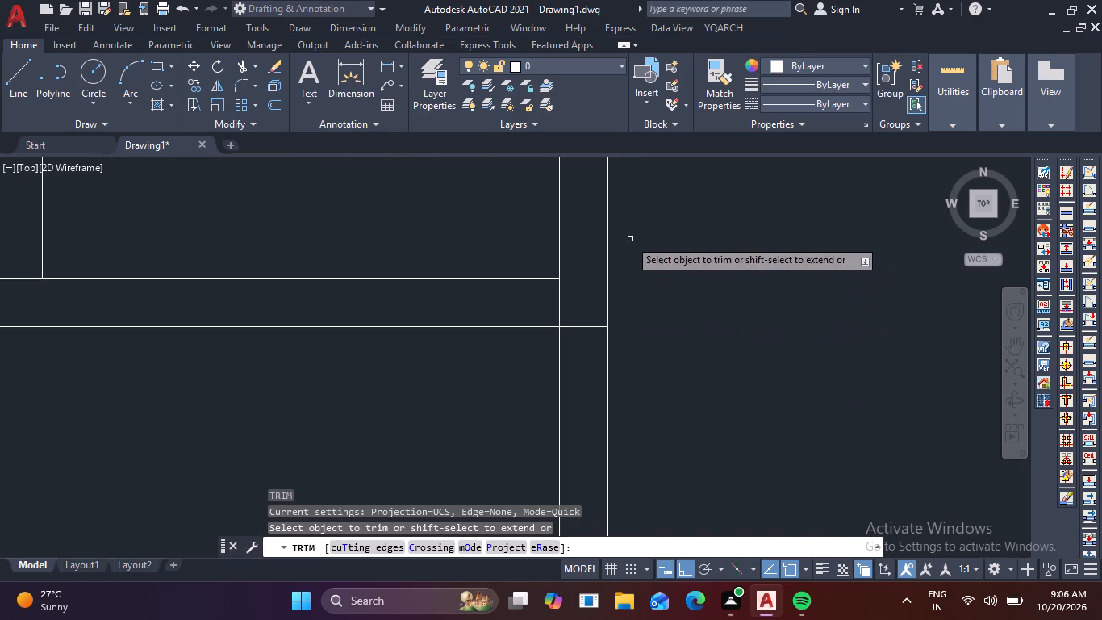
left_click(547, 298)
left_click(573, 295)
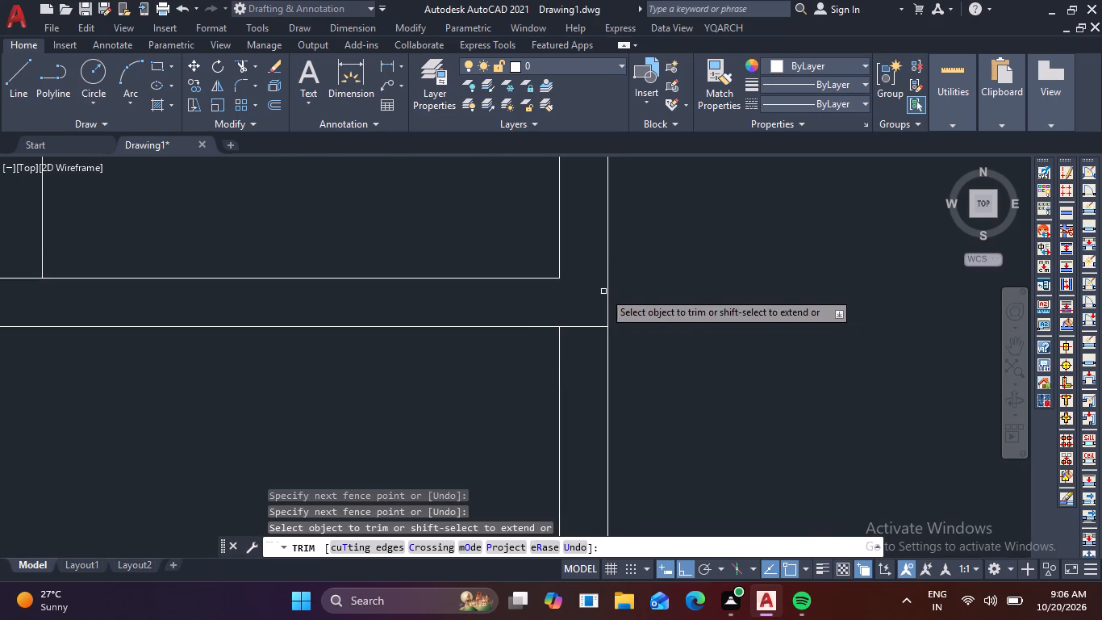
key("Escape")
Offset the lower-right room's right inner wall line 11'9" to the left, and offset that copy 9" further left as wall thickness.
scroll(658, 278, "down", 4)
key("p")
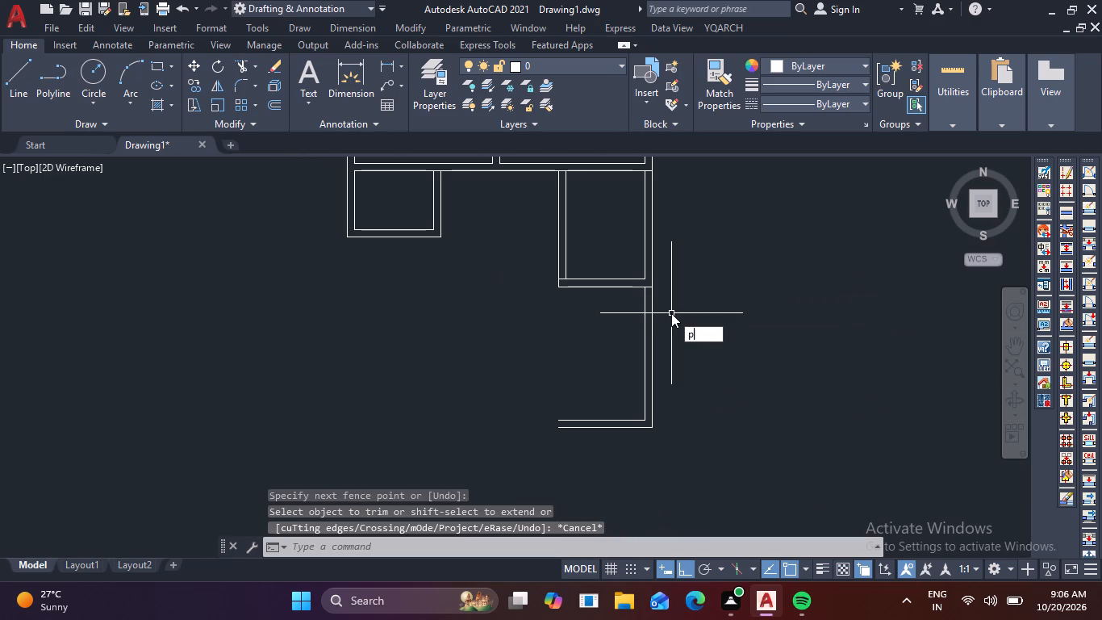
key("Escape")
key("o")
key("Return")
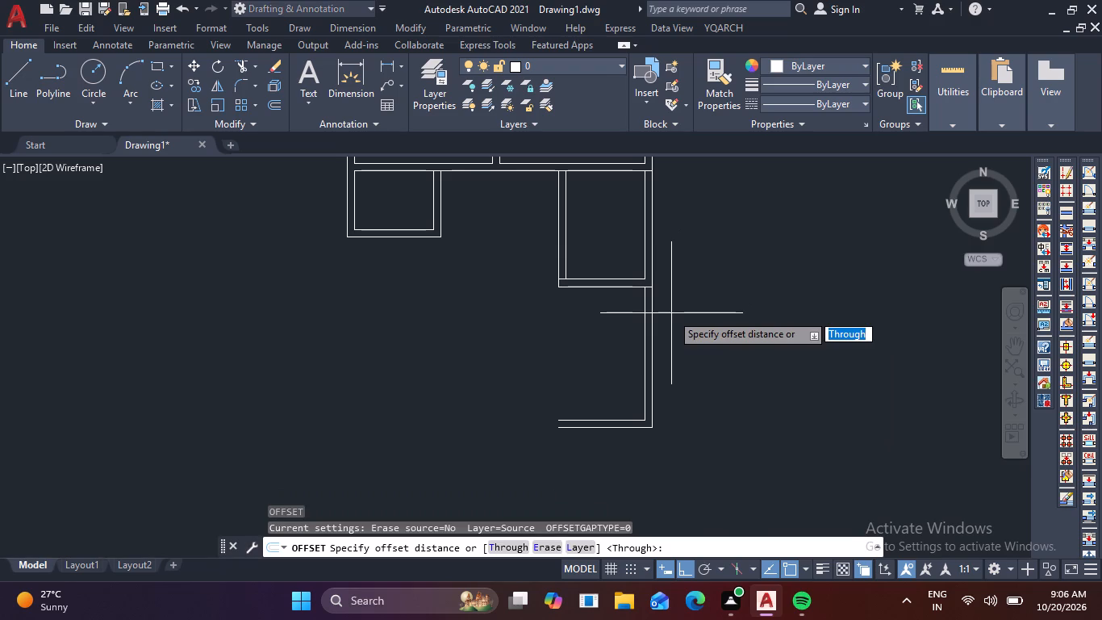
type("11'")
key("9")
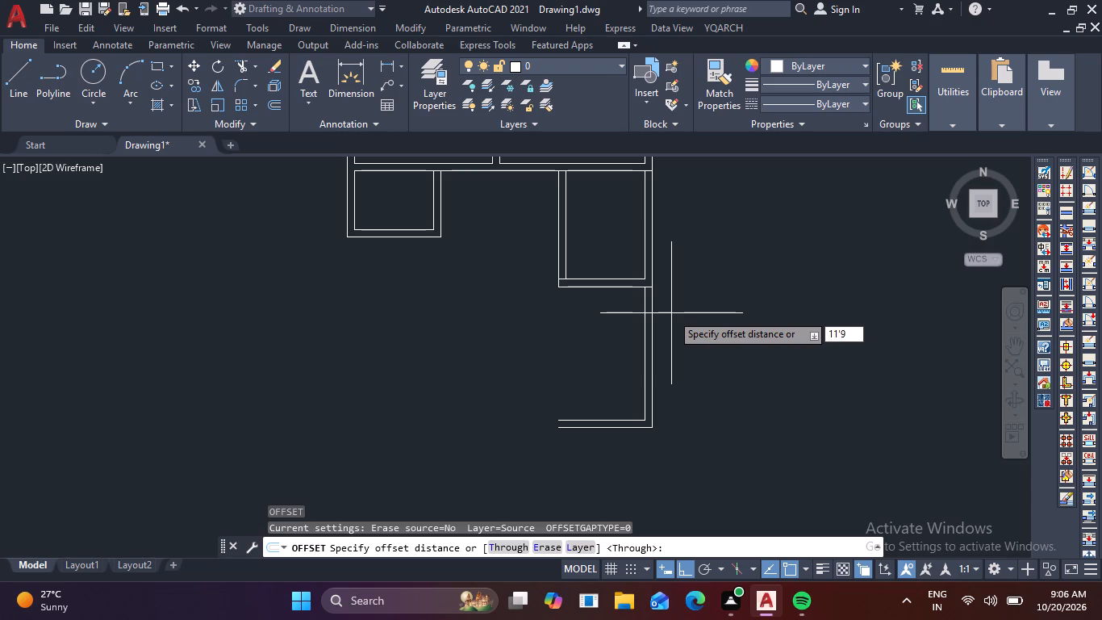
key("space")
left_click(645, 329)
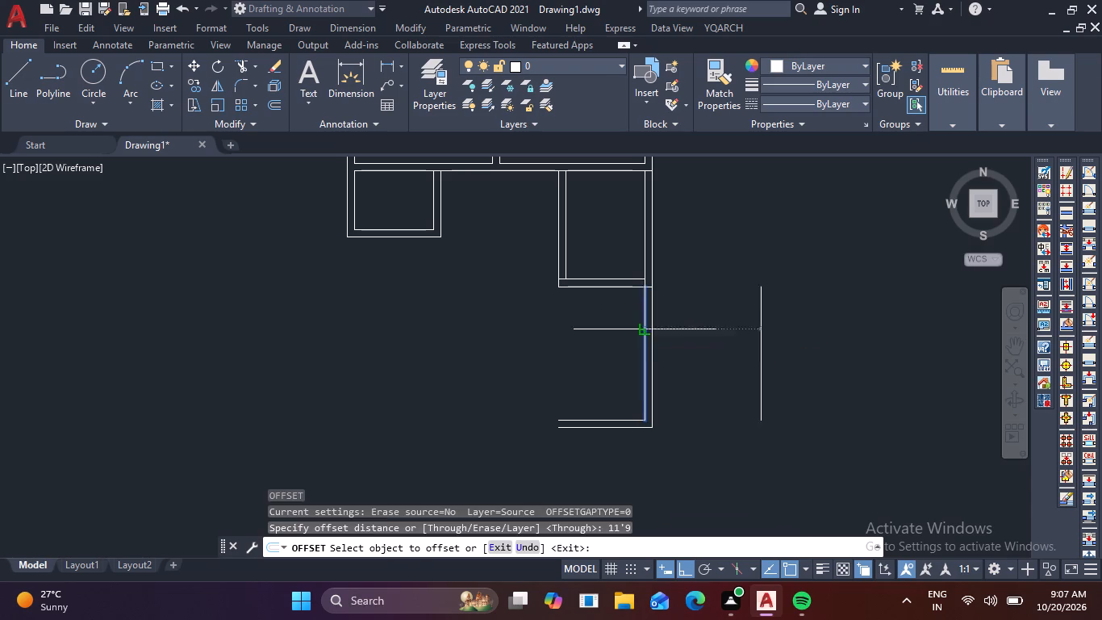
left_click(522, 346)
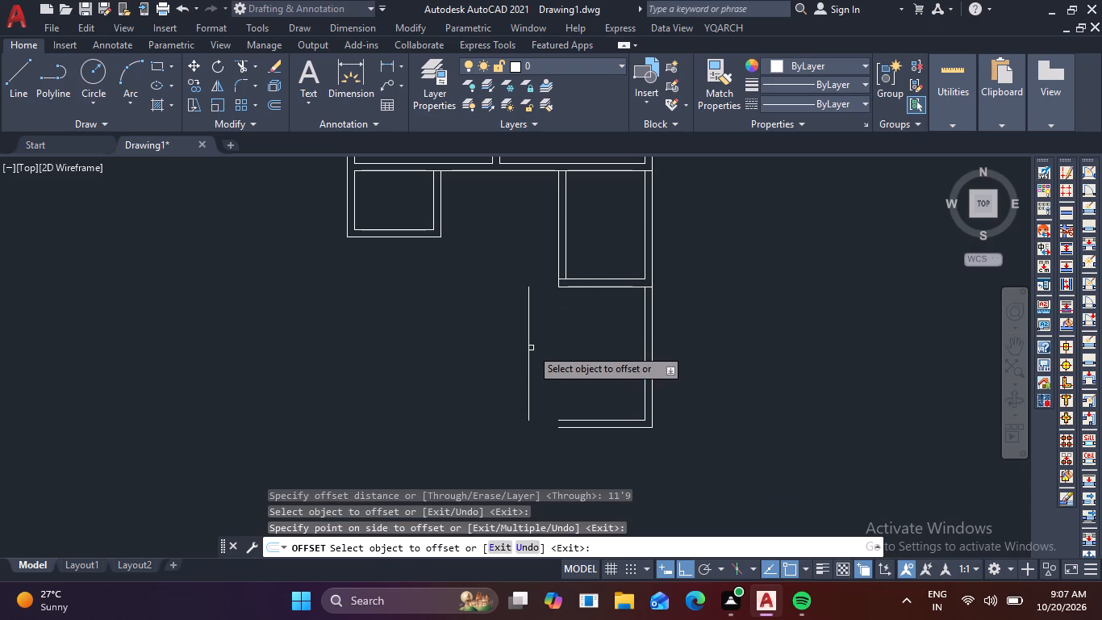
left_click(531, 348)
type("9")
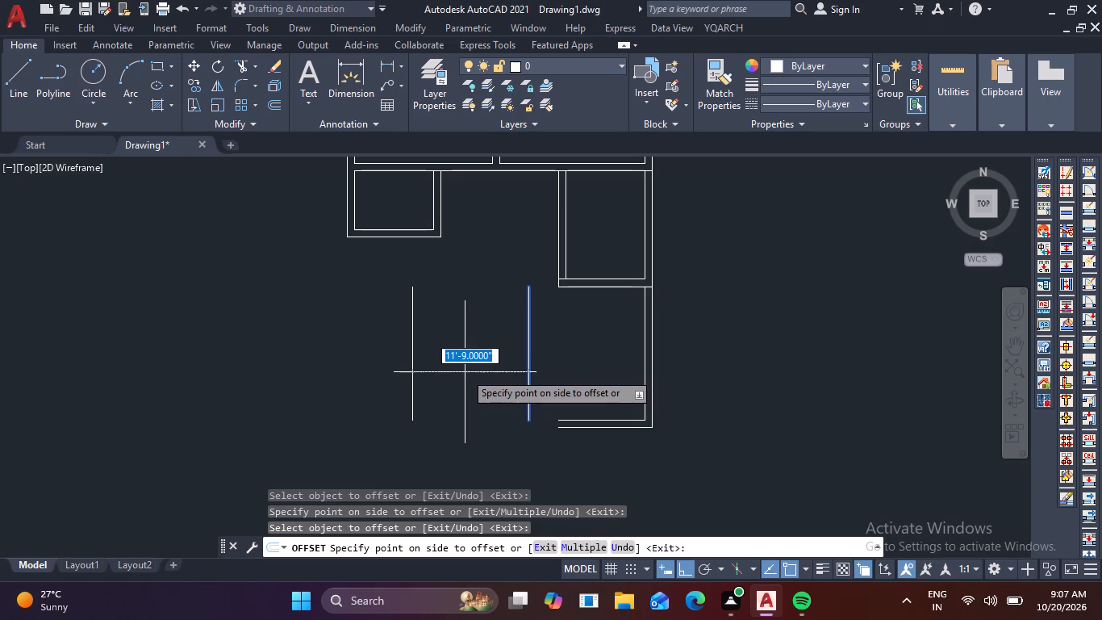
key("space")
key("Escape")
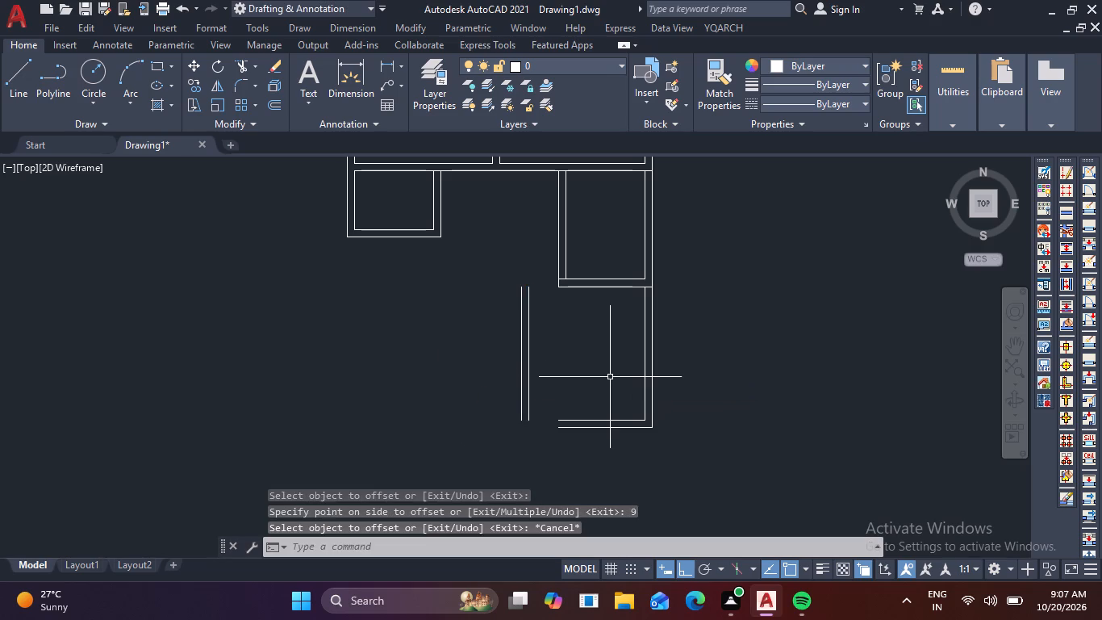
Fillet the new left outer and inner wall lines with the matching bottom lines at zero radius to form the corner.
key("f")
key("space")
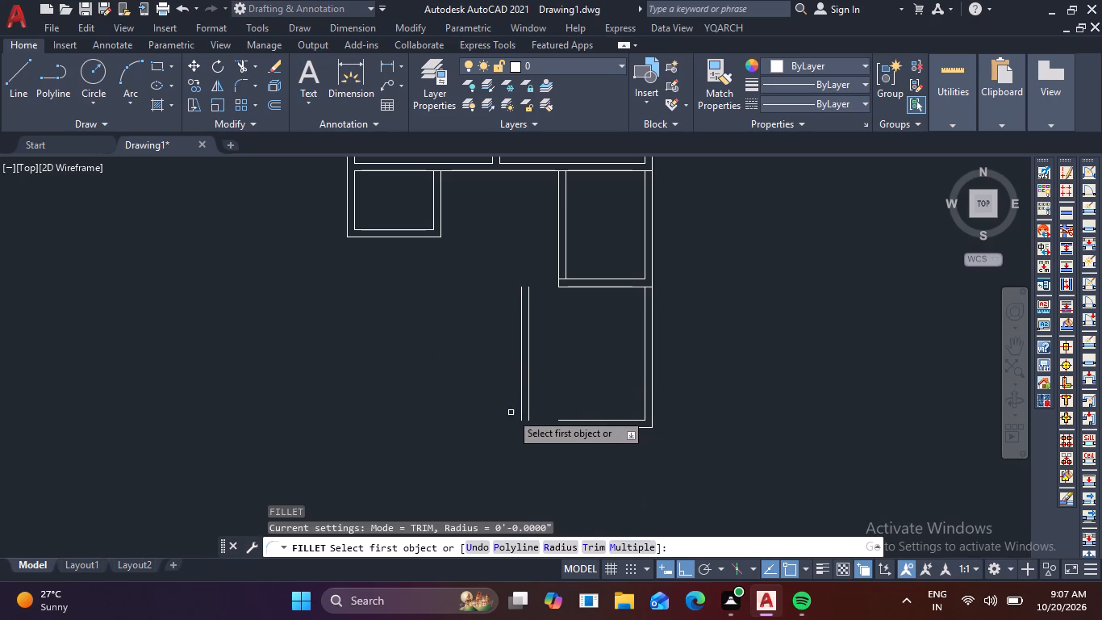
left_click(520, 410)
left_click(573, 429)
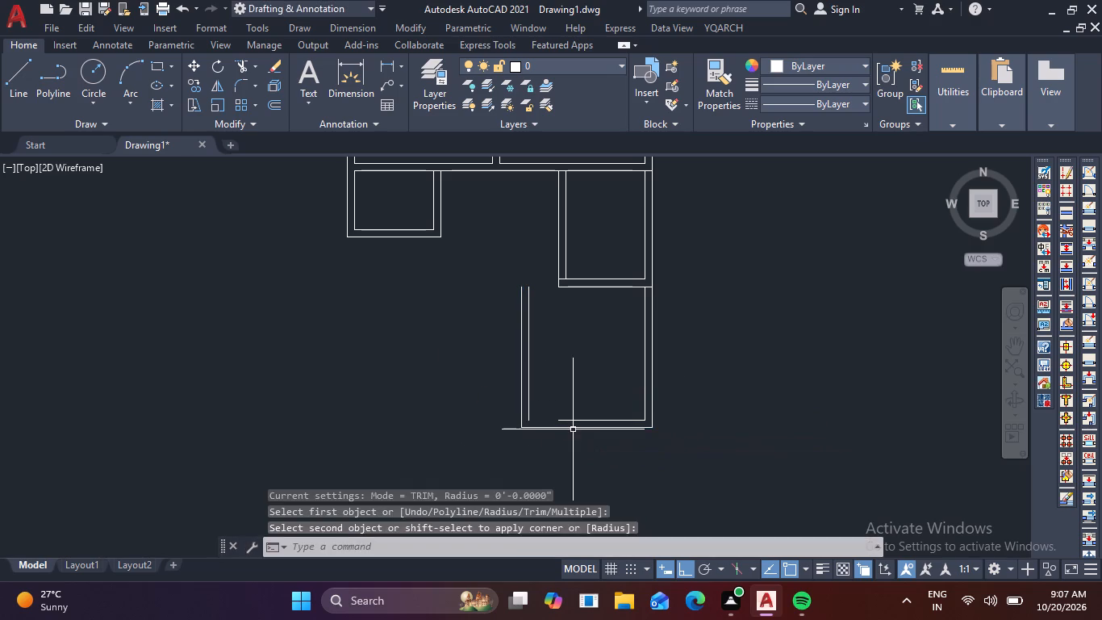
key("space")
left_click(528, 402)
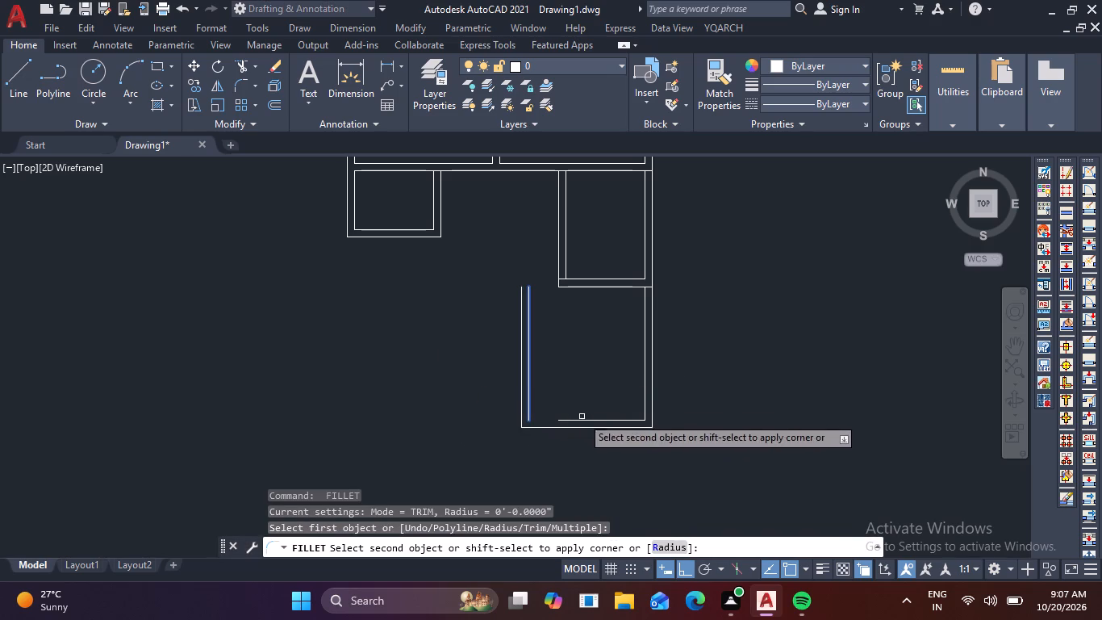
left_click(583, 420)
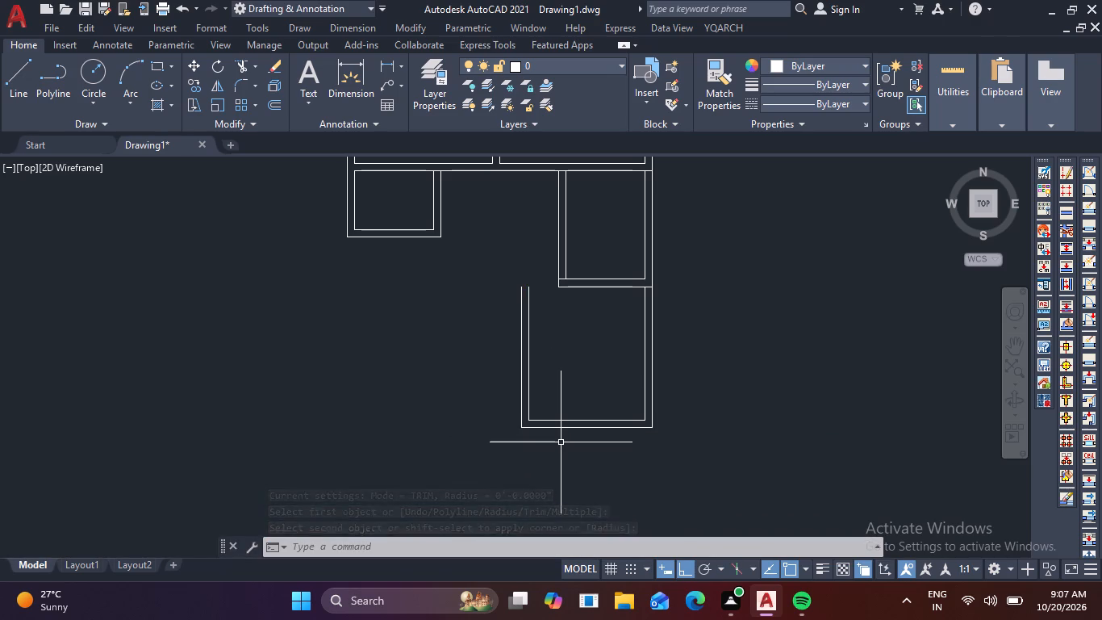
Offset the lower line of the wall beneath the upper-left room 20'8" down into the open central area.
scroll(561, 442, "down", 1)
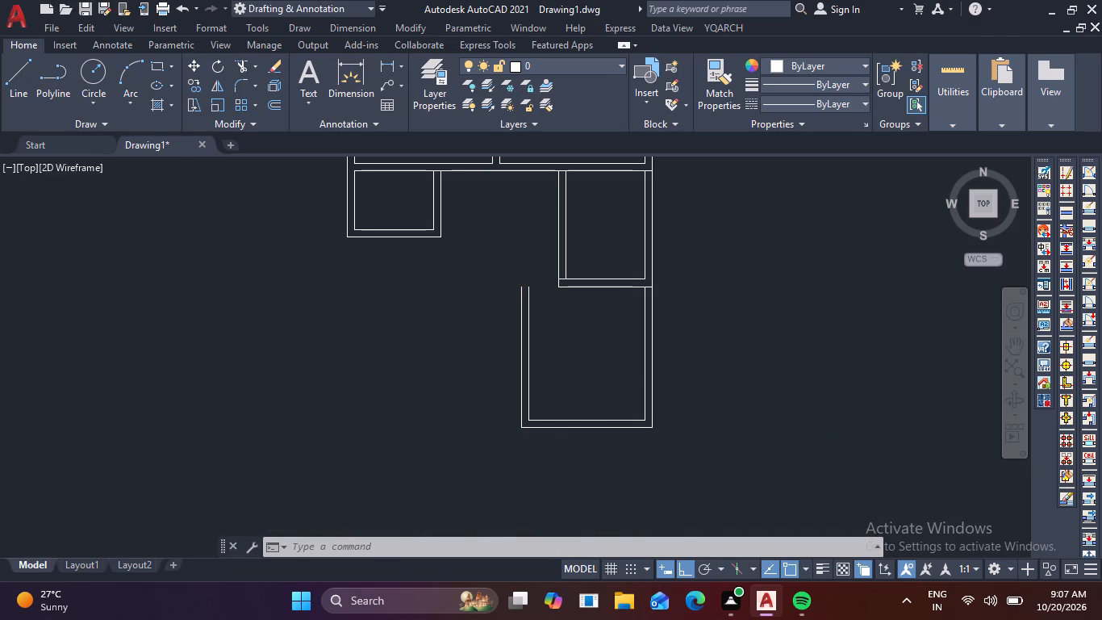
scroll(529, 391, "up", 1)
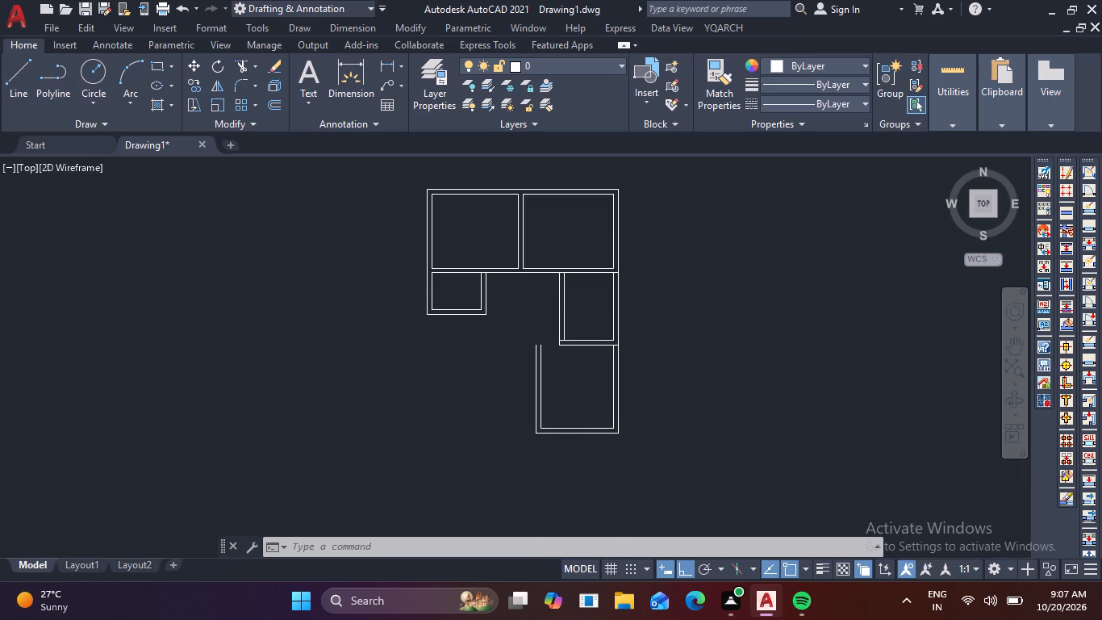
scroll(529, 391, "up", 1)
scroll(529, 391, "down", 1)
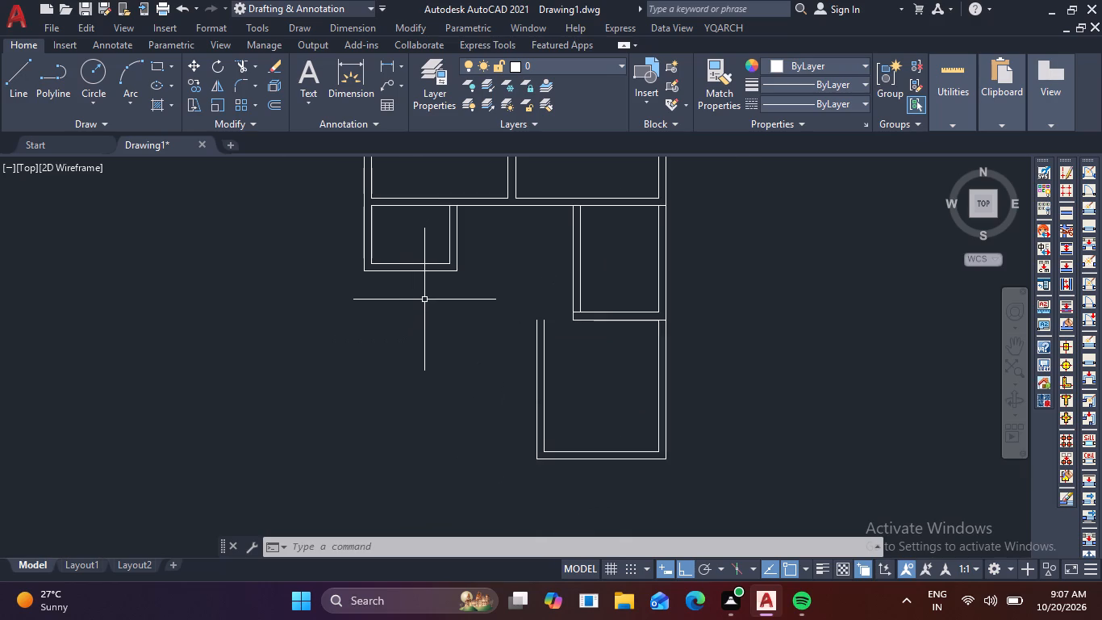
key("o")
key("Return")
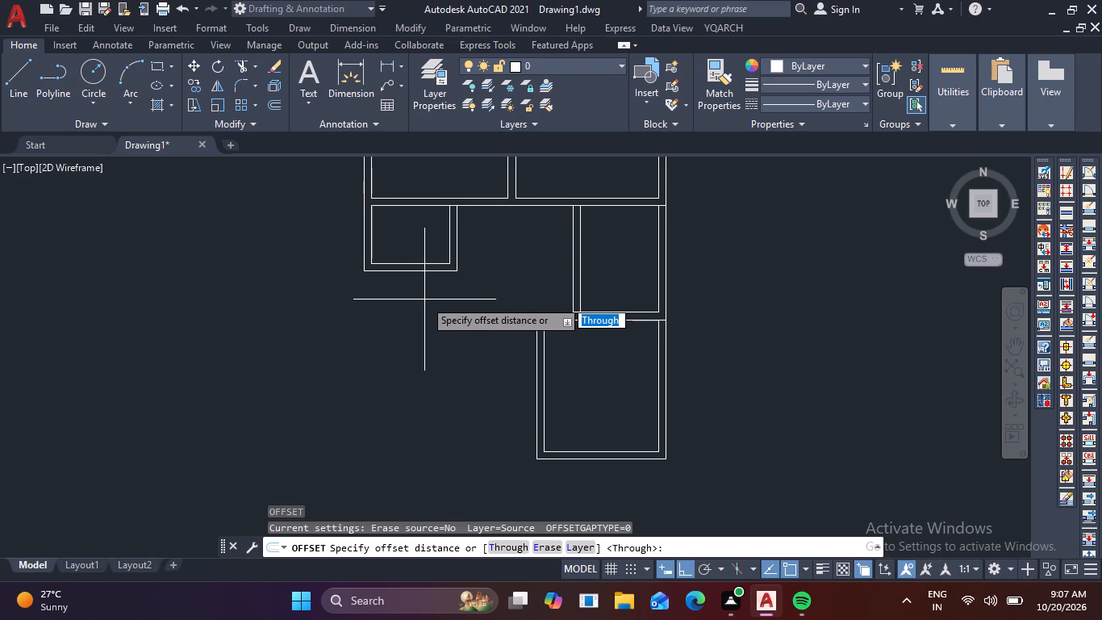
type("20")
key("apostrophe")
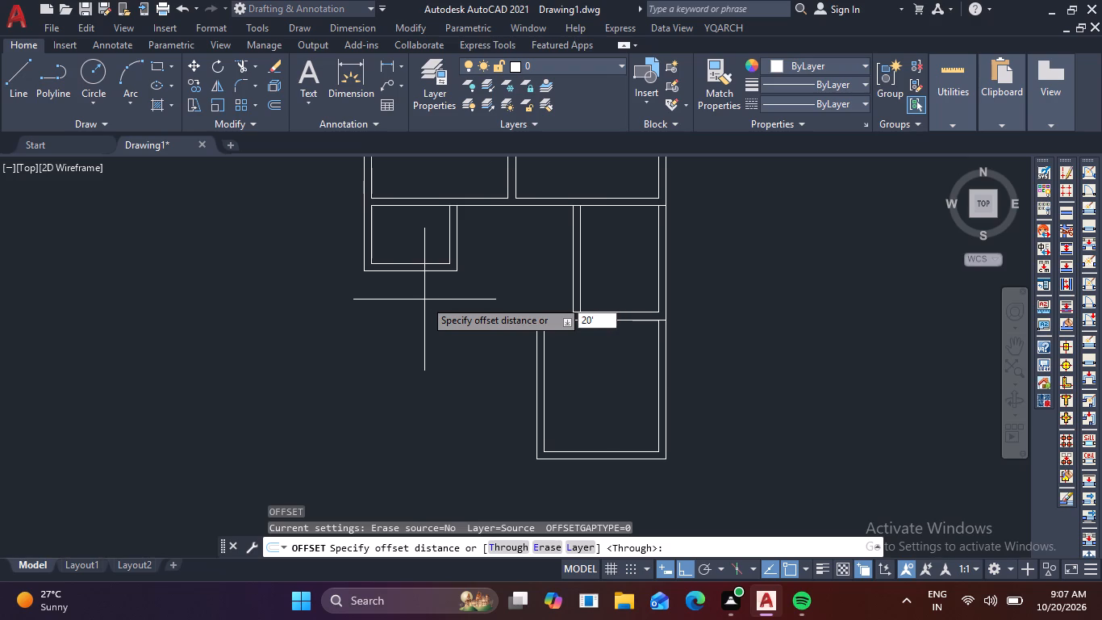
key("8")
key("space")
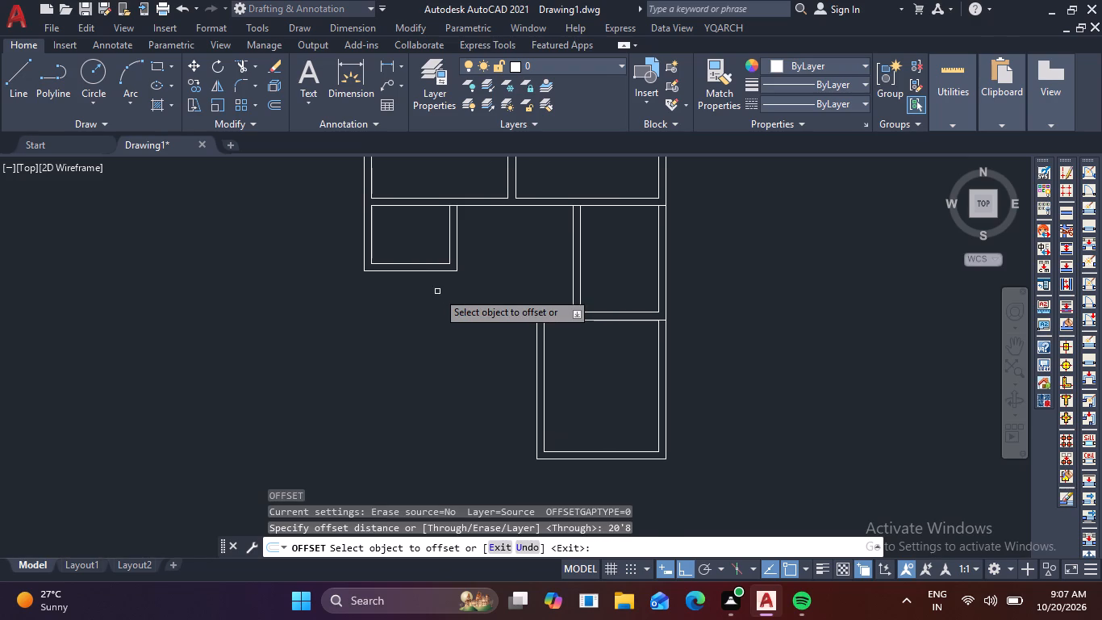
left_click(427, 270)
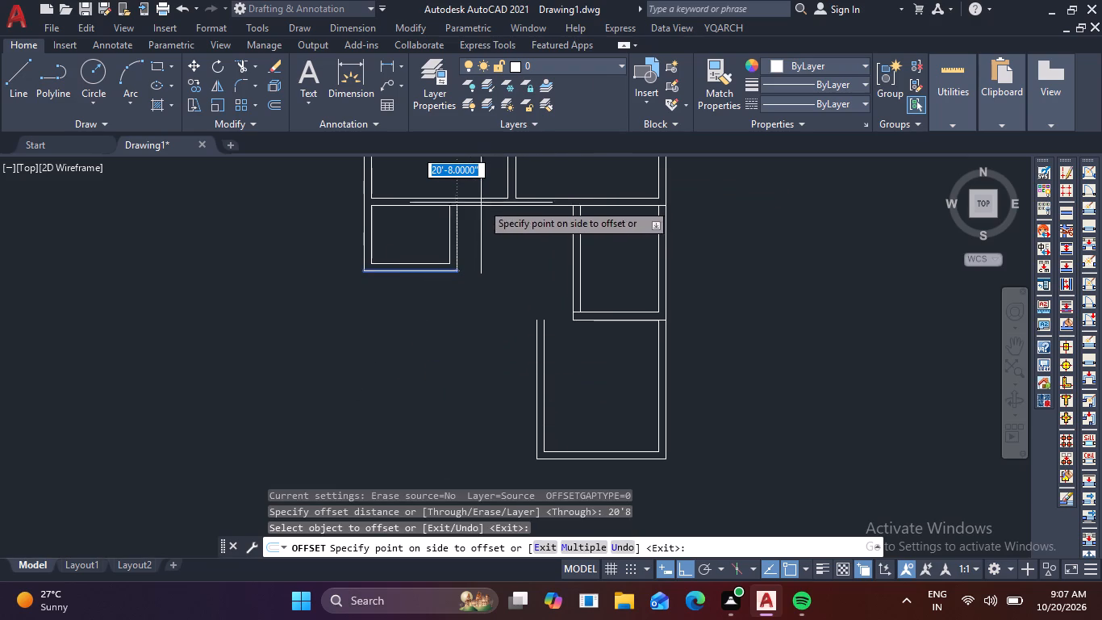
key("Escape")
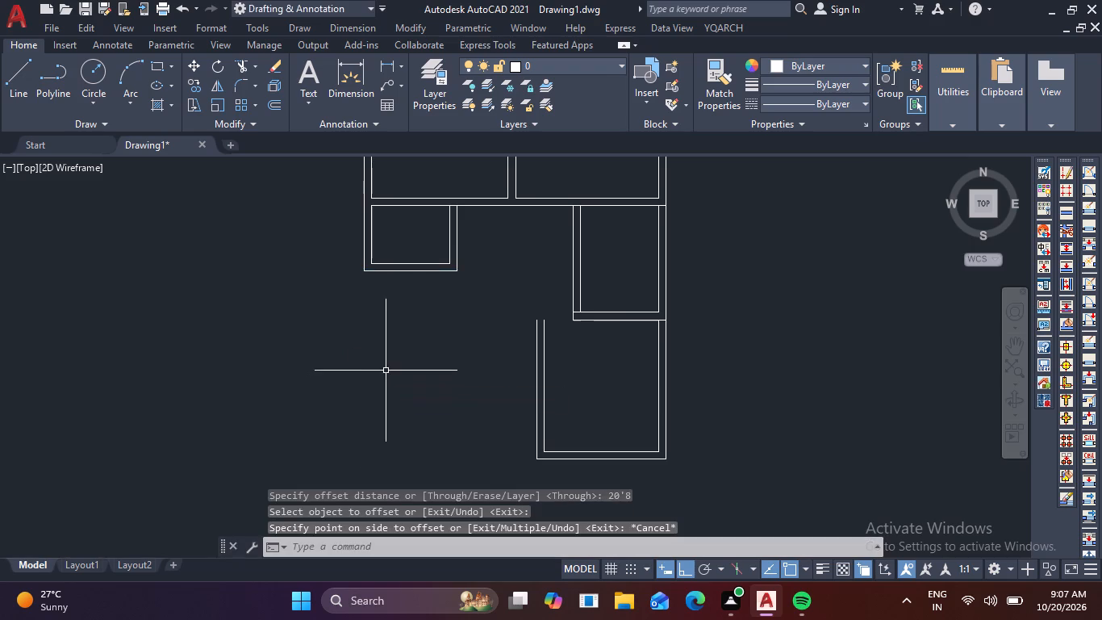
key("space")
key("space")
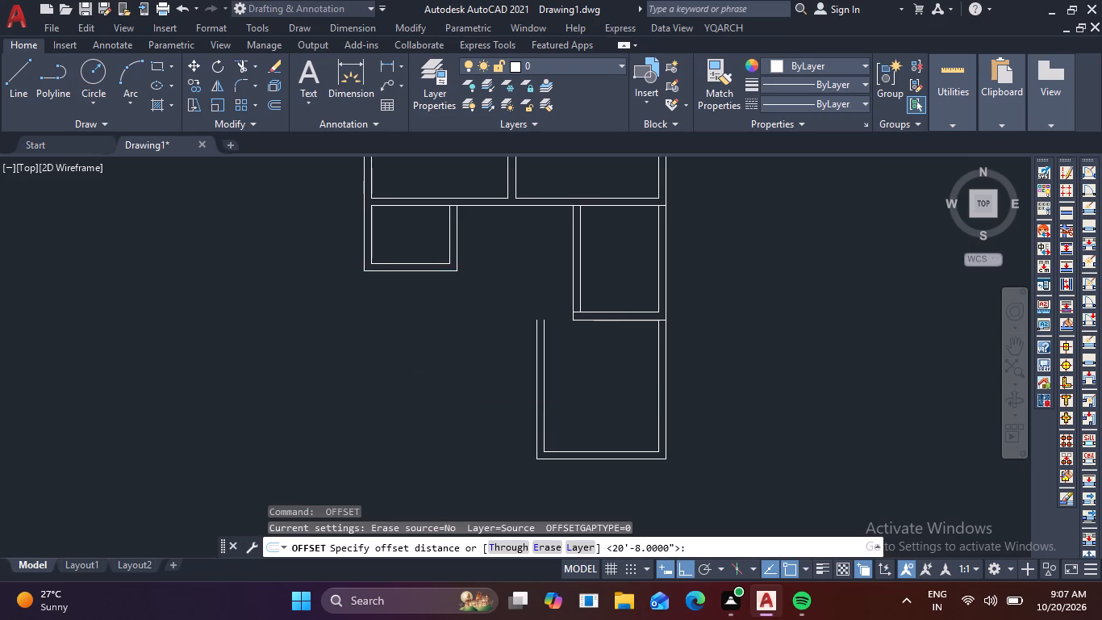
left_click(495, 203)
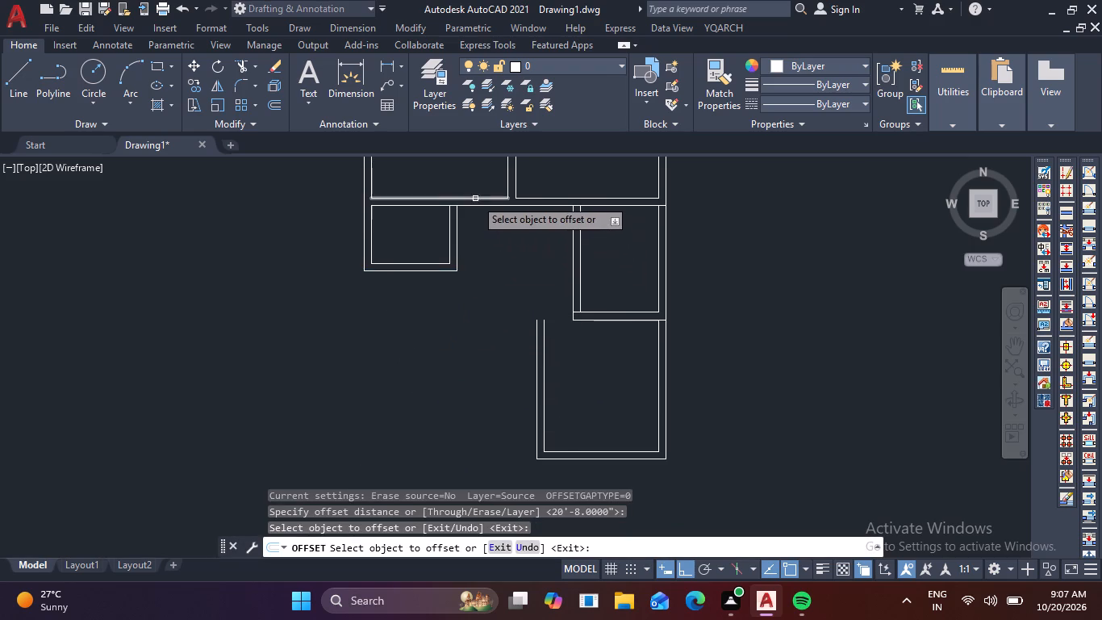
left_click(484, 205)
left_click(493, 360)
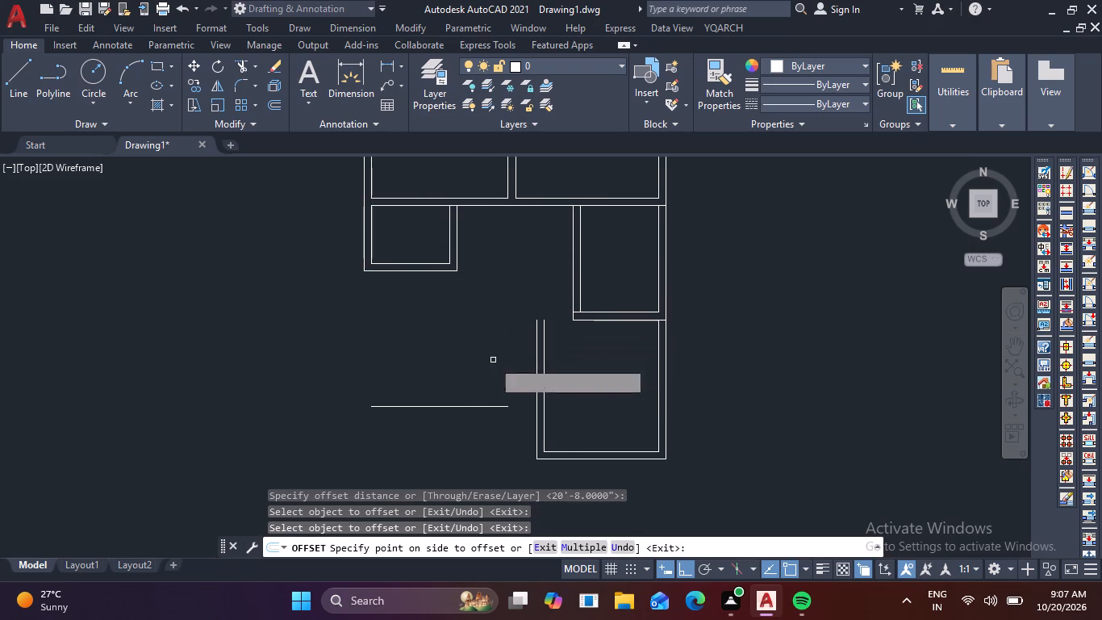
Offset the new horizontal line 9" further down as wall thickness.
left_click(475, 404)
left_click(481, 403)
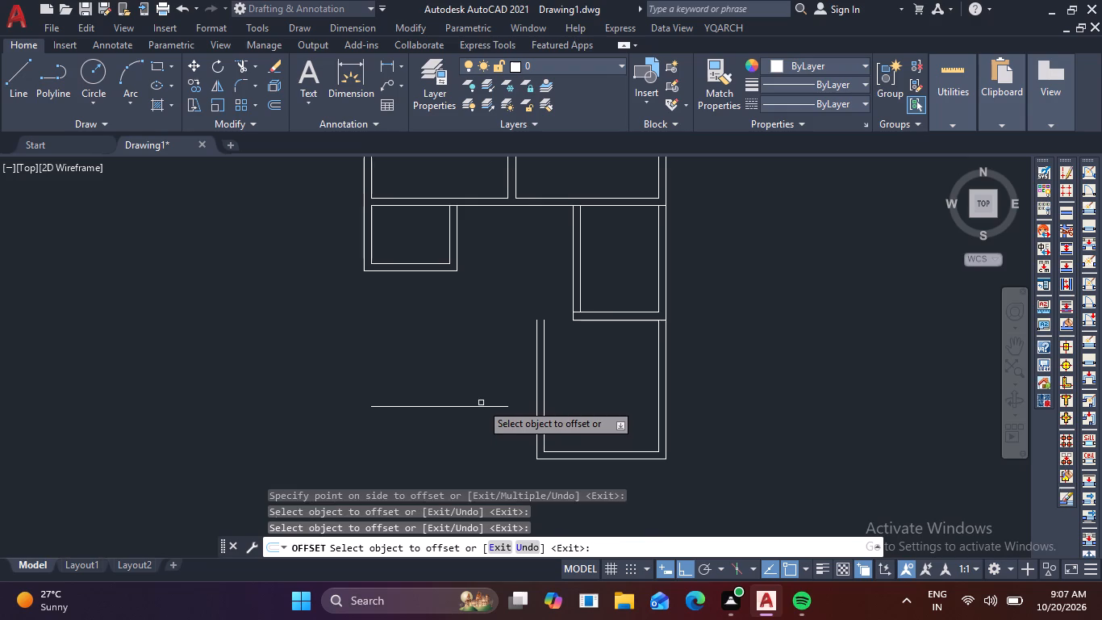
left_click(483, 406)
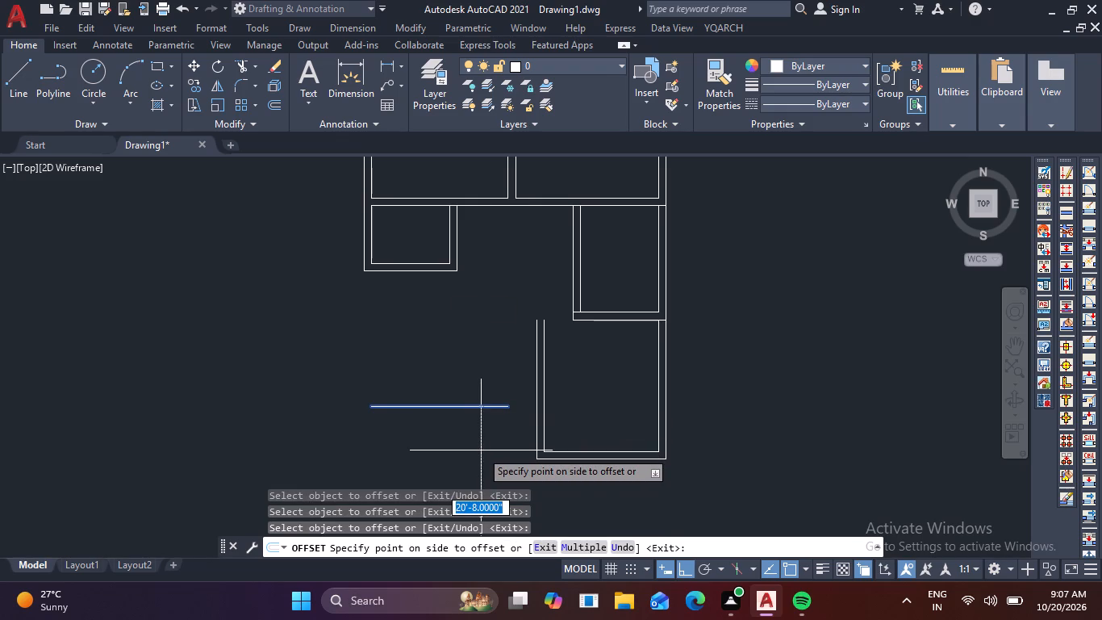
key("9")
key("space")
key("Escape")
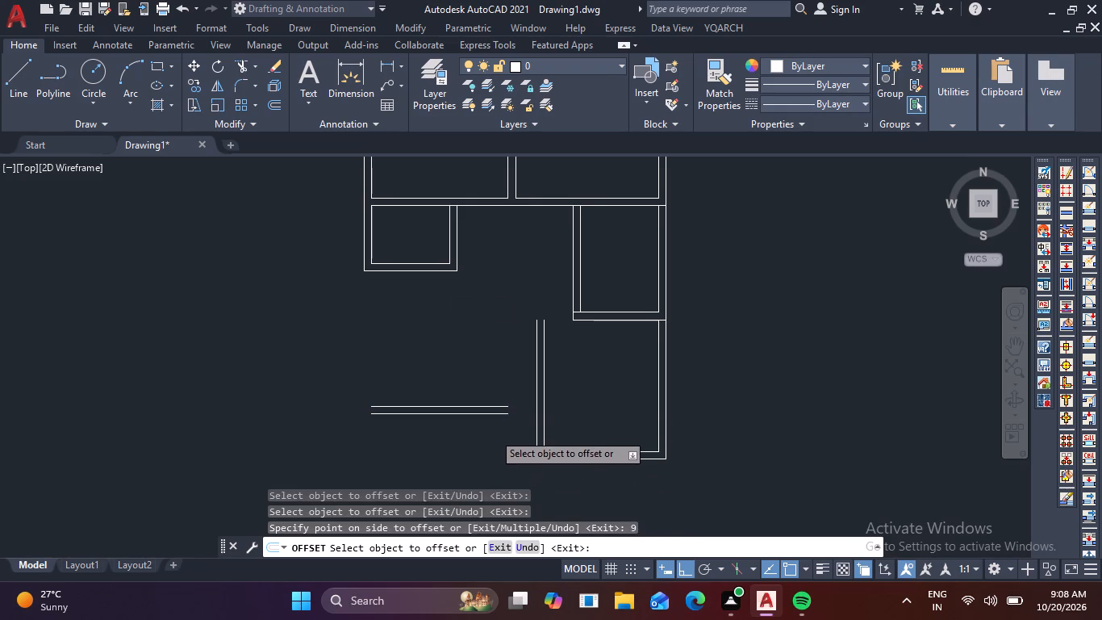
Extend both new horizontal wall lines to meet the bottom-right room's left outer wall line.
type("ex")
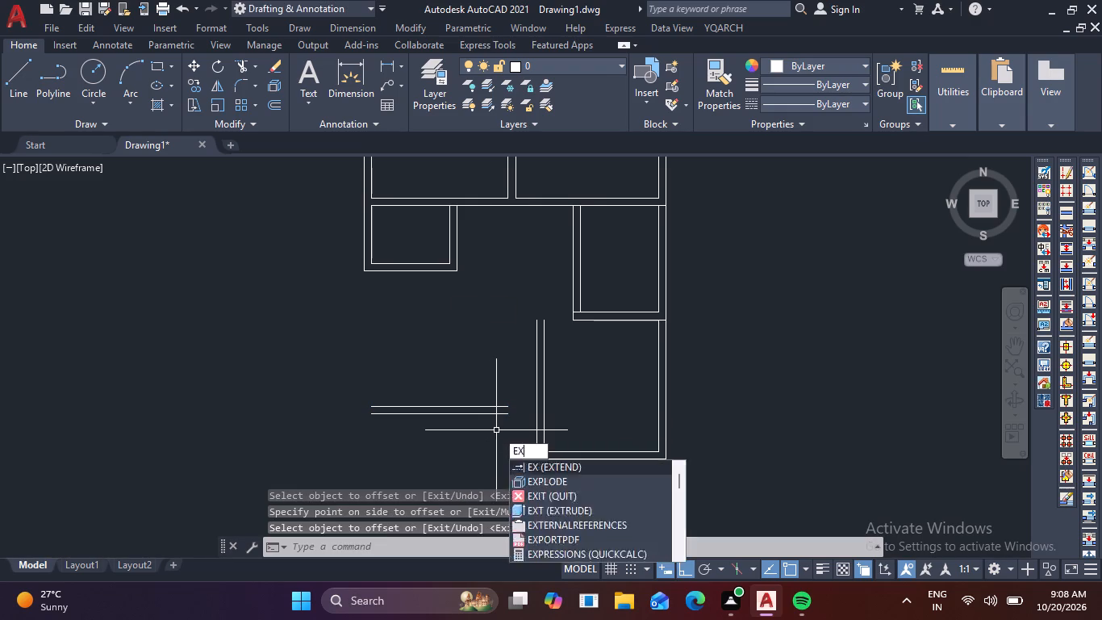
key("space")
left_click_drag(490, 392, 505, 431)
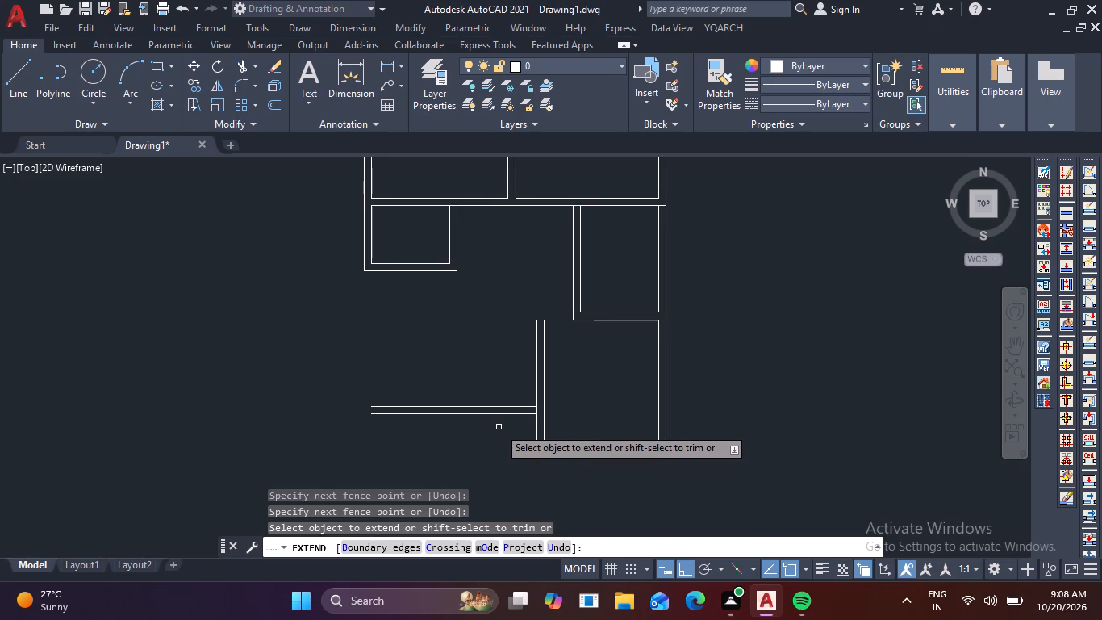
key("Escape")
Fillet the plan's left outer and inner wall lines with the matching new bottom wall lines at zero radius to close the corner.
type("f")
key("space")
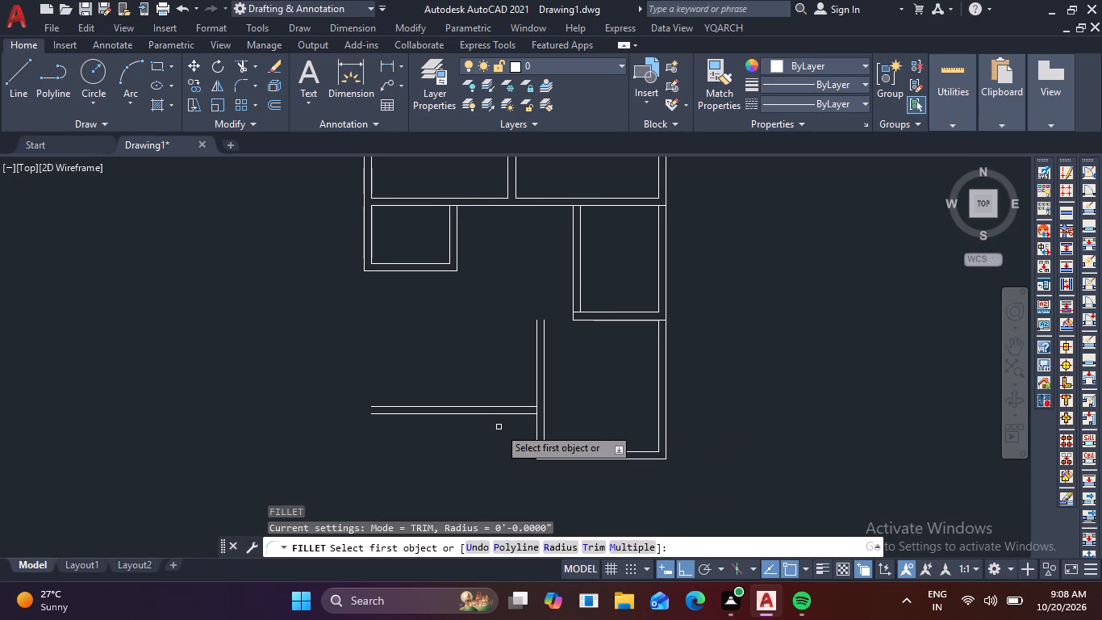
left_click(364, 261)
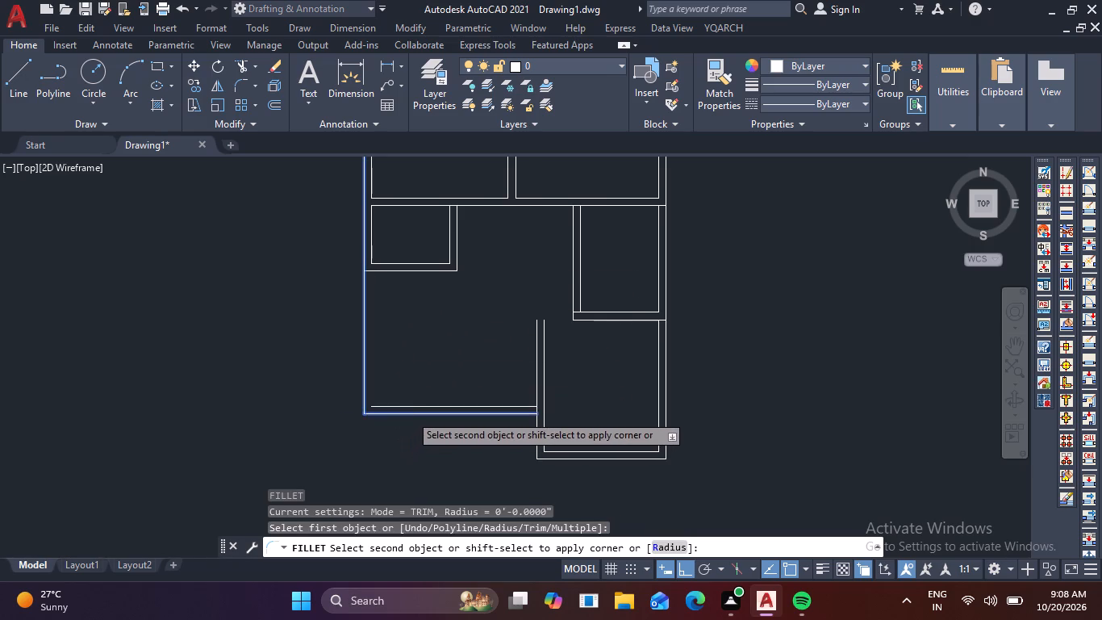
left_click(410, 414)
key("space")
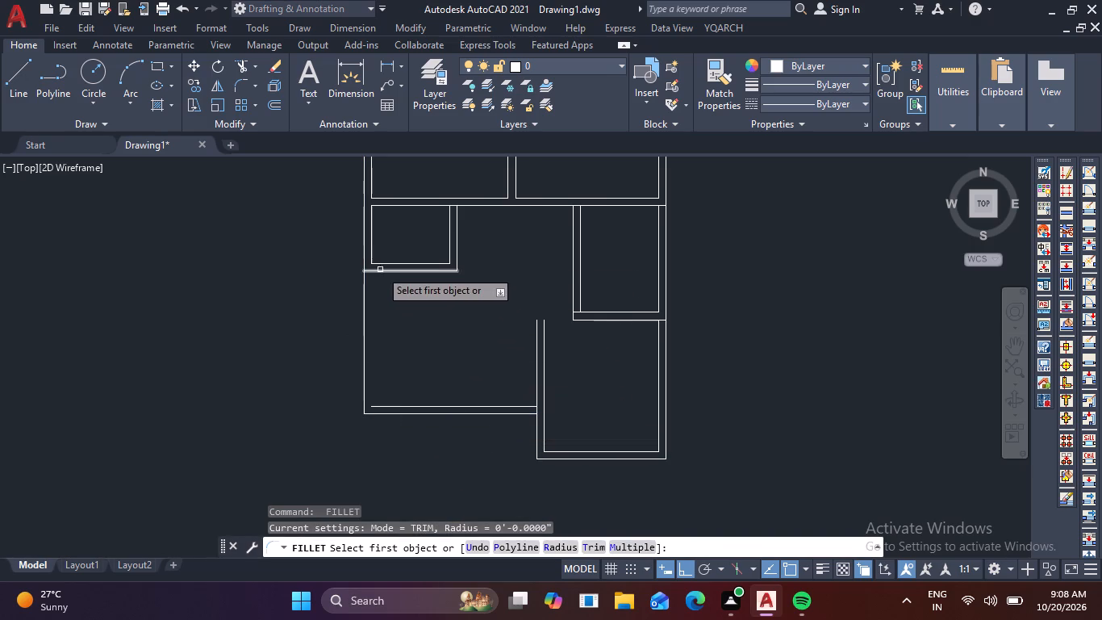
left_click(372, 249)
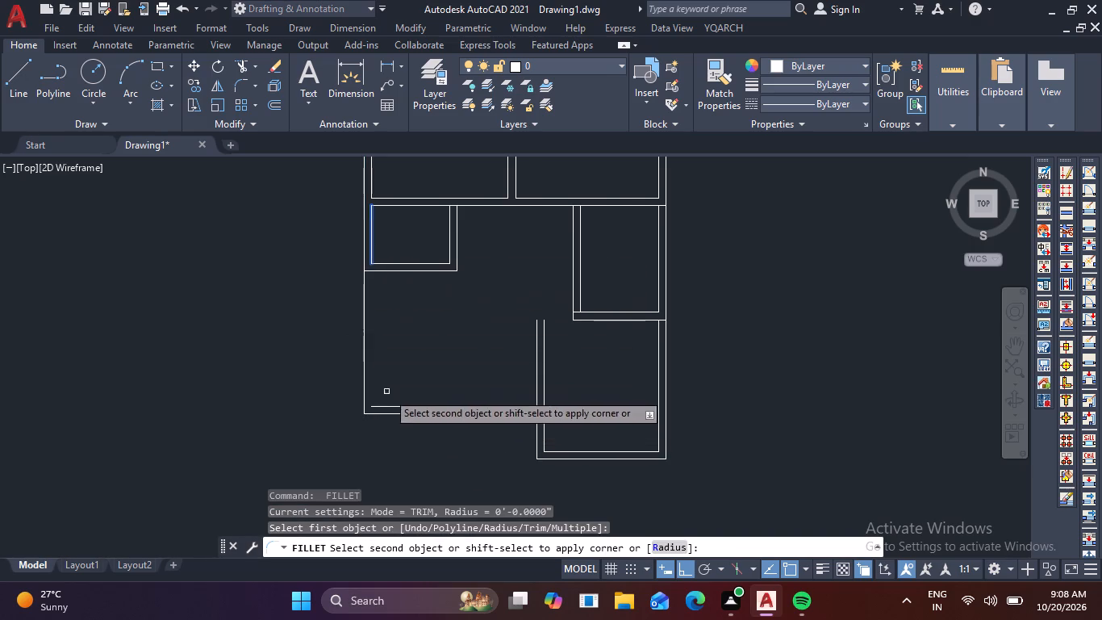
left_click(399, 407)
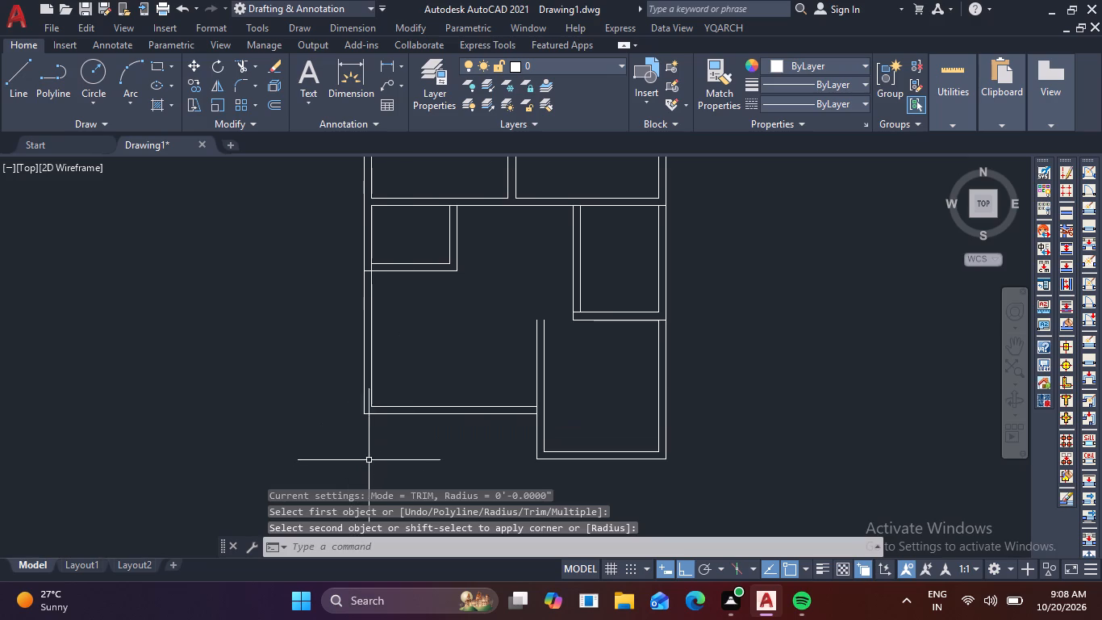
middle_click_drag(378, 446, 396, 394)
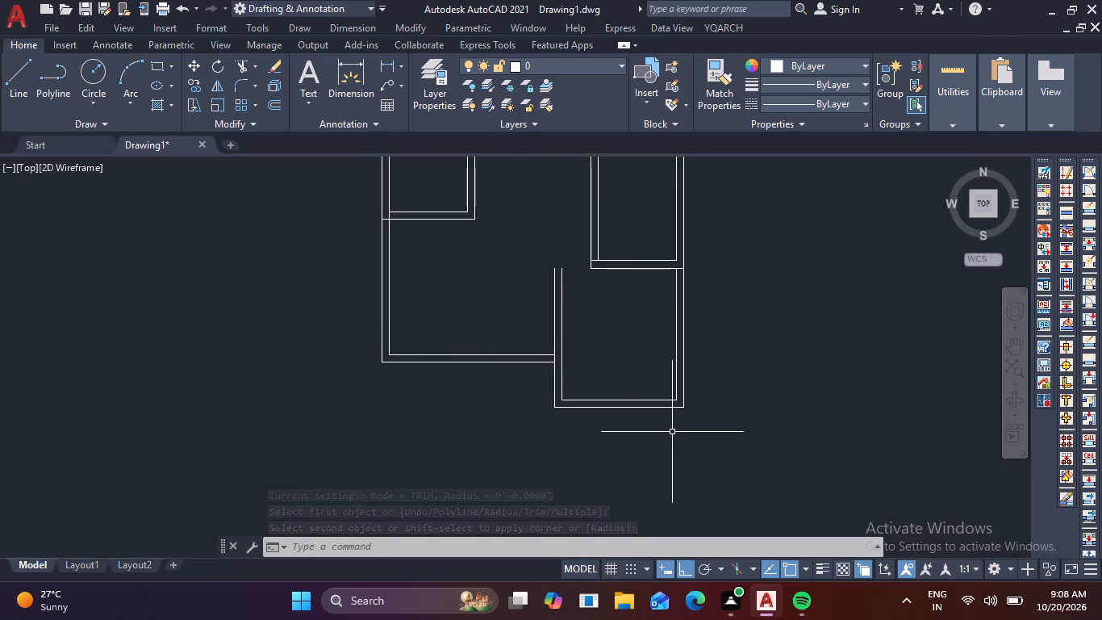
Draw a line from the bottom-right room's lower-left outer corner left to the plan's left edge, and up to the hall's lower-left outer corner.
scroll(672, 432, "up", 1)
scroll(672, 432, "down", 1)
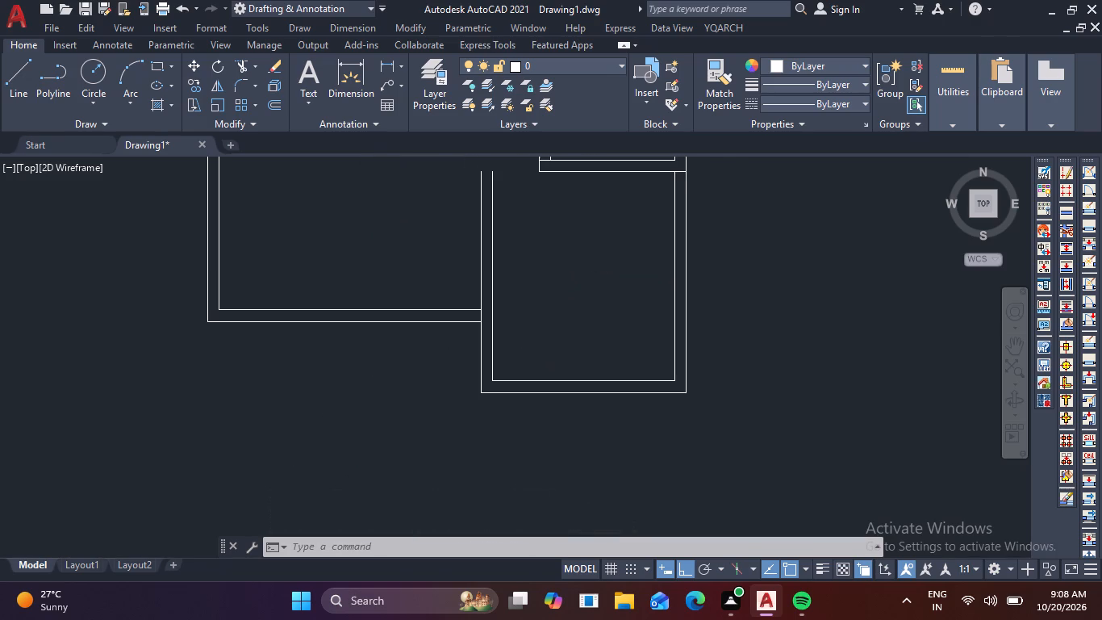
key("l")
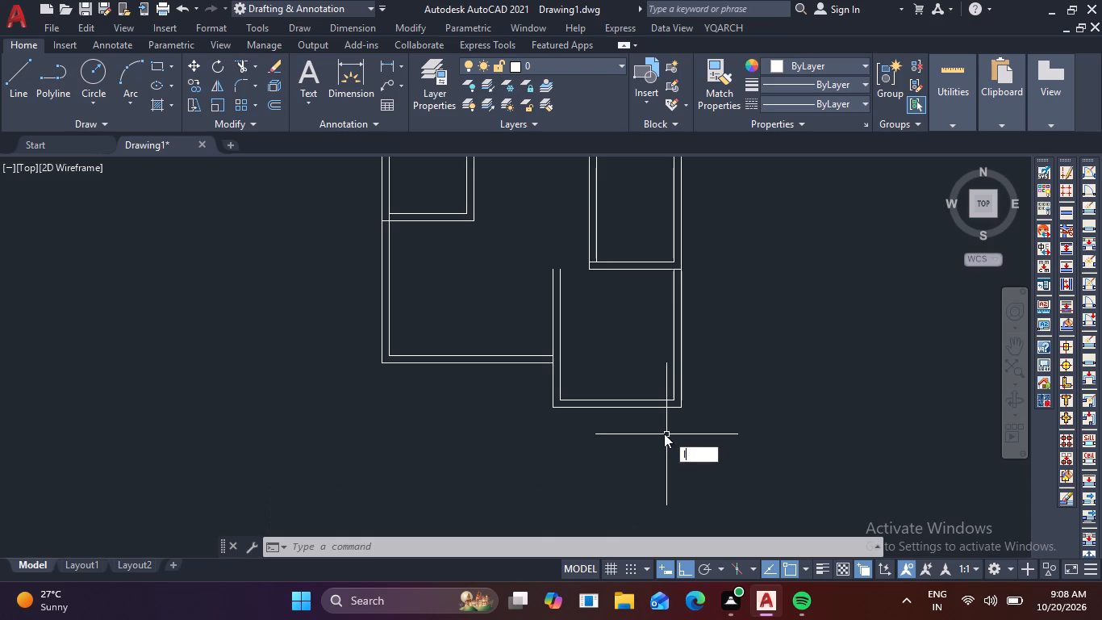
key("space")
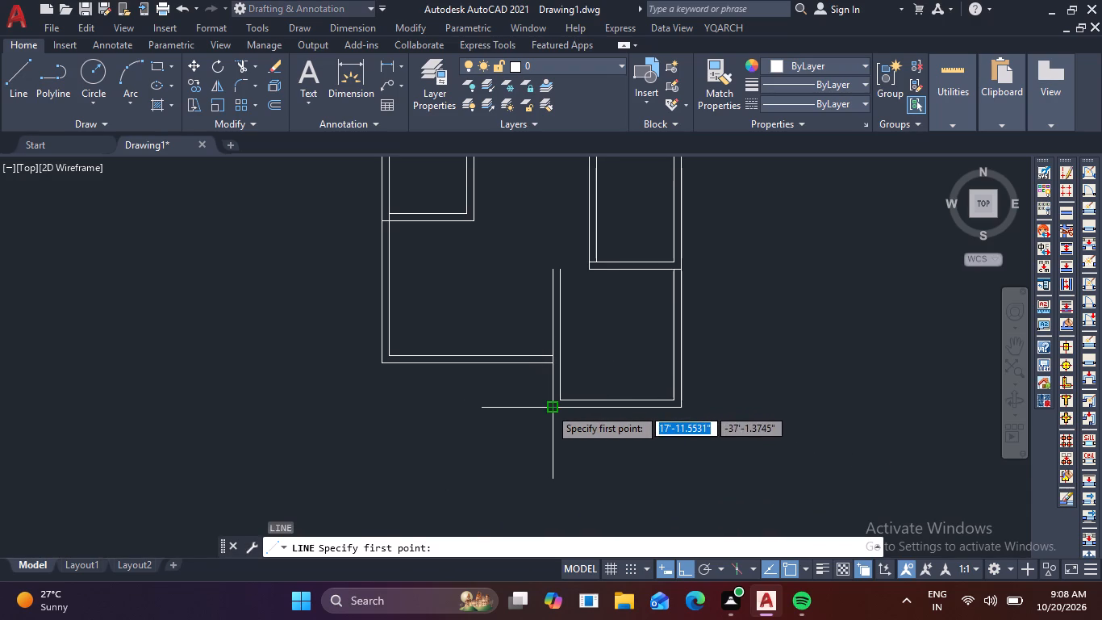
left_click(549, 408)
scroll(353, 375, "up", 2)
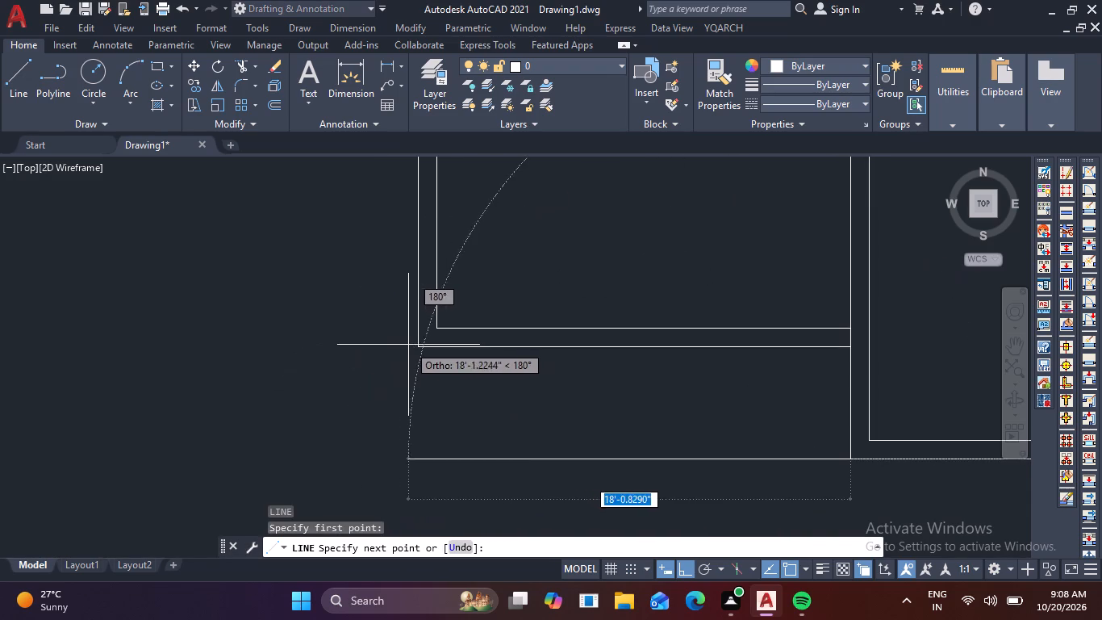
left_click(418, 455)
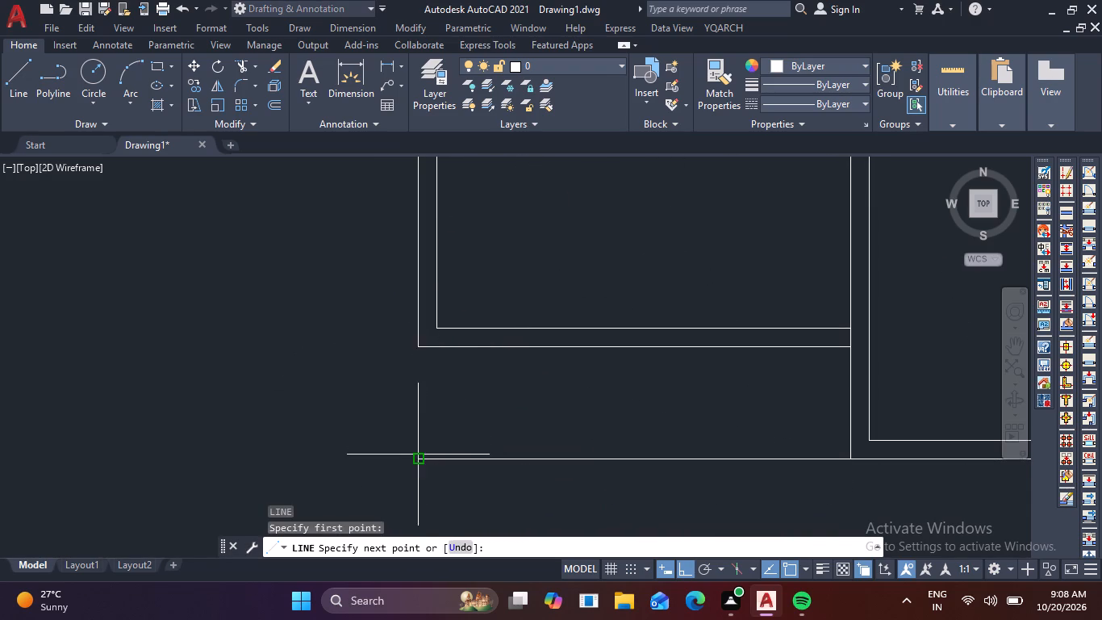
left_click(420, 346)
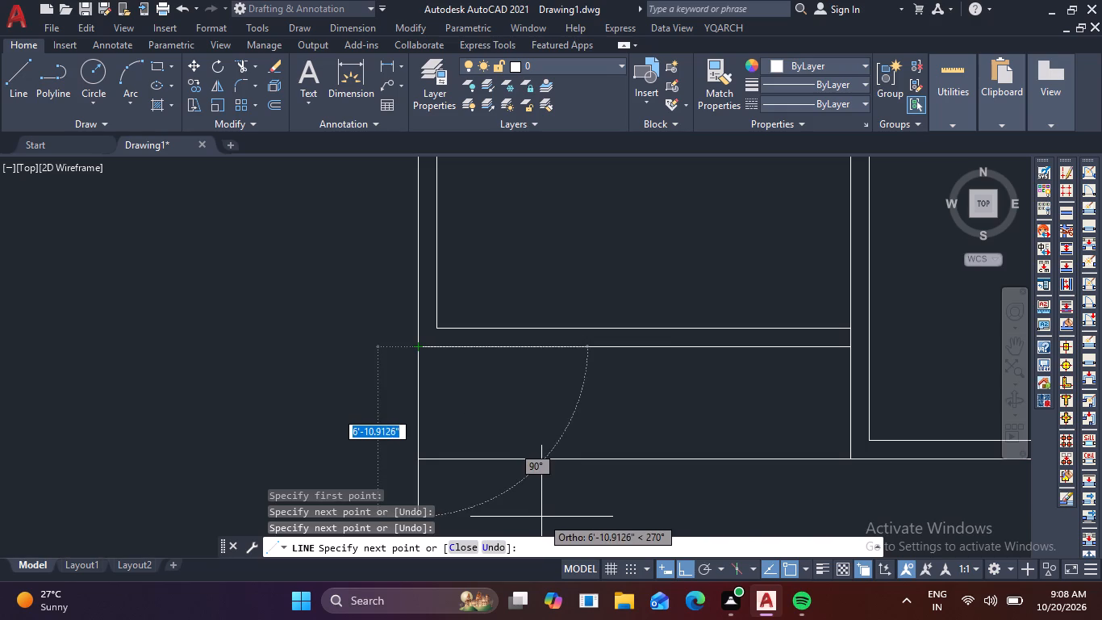
key("Escape")
Fillet the bottom-right room's left inner and outer wall lines with the lower and upper lines of its top wall at zero radius.
scroll(616, 477, "down", 1)
middle_click_drag(629, 442, 426, 509)
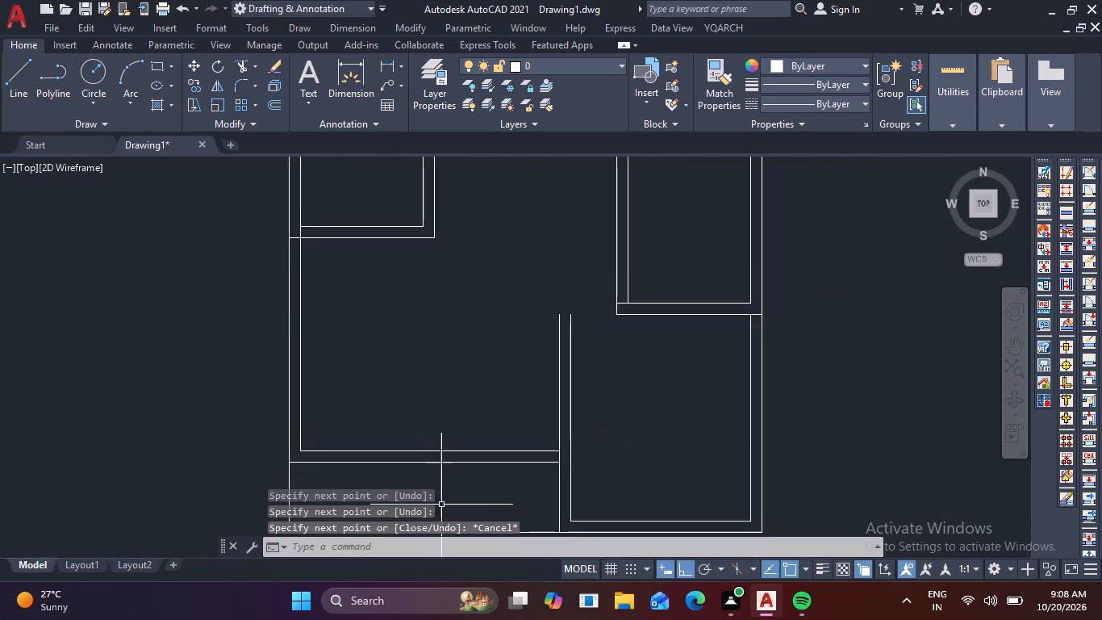
middle_click_drag(525, 459, 328, 563)
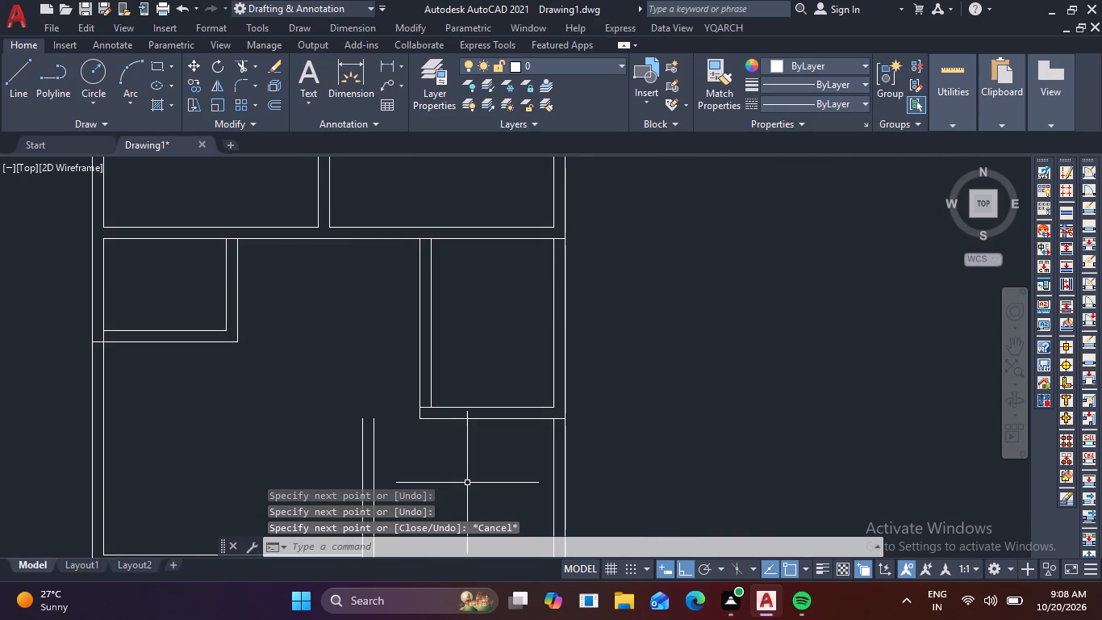
key("f")
key("space")
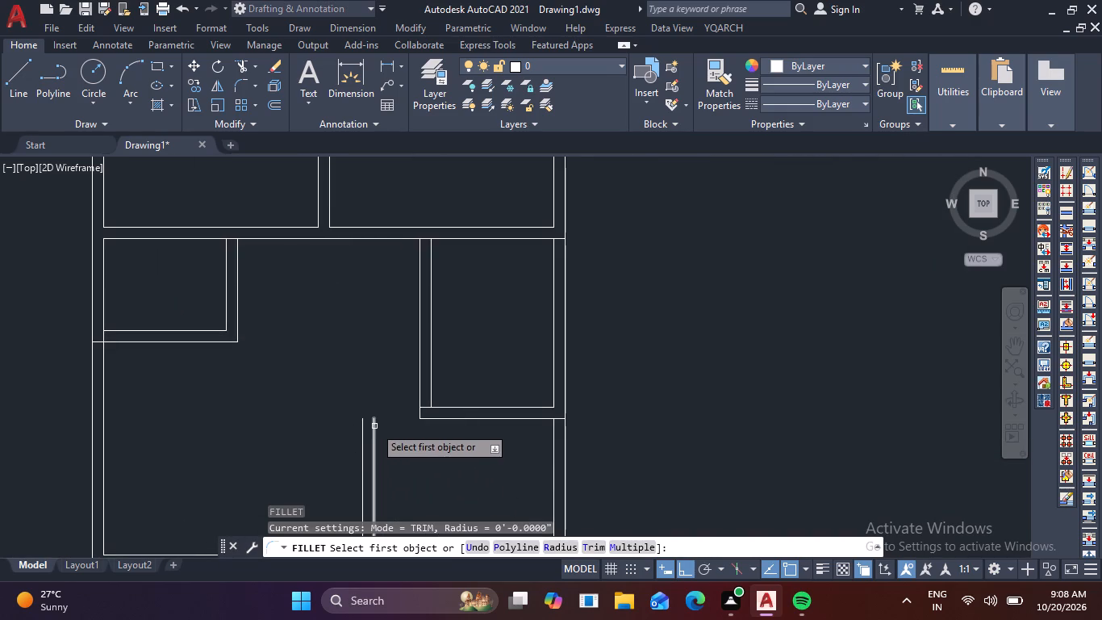
left_click(374, 438)
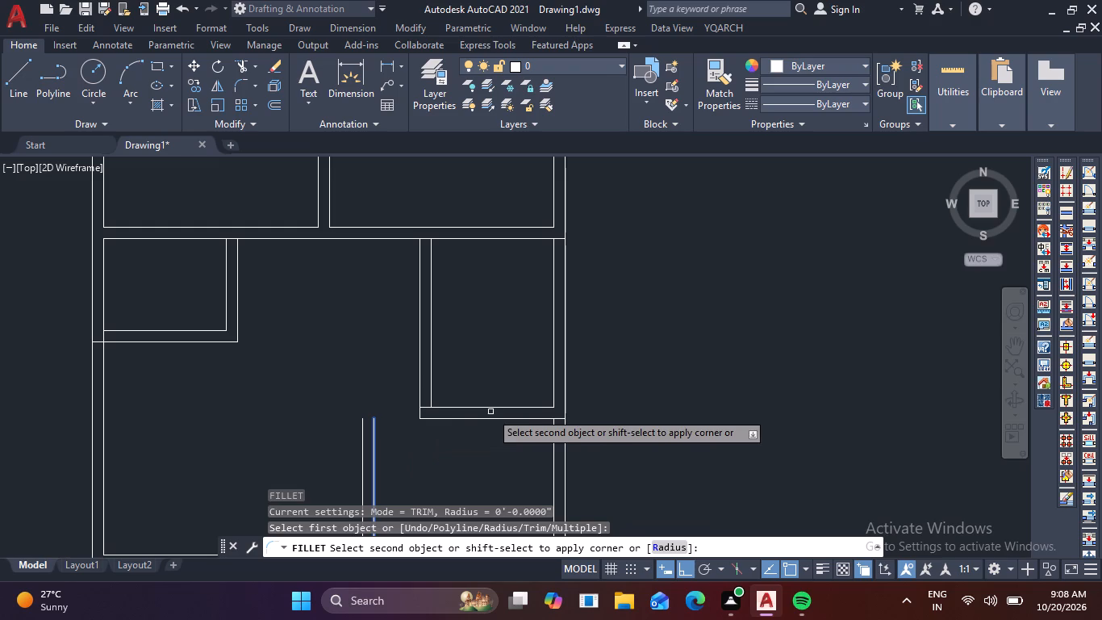
left_click(470, 420)
key("space")
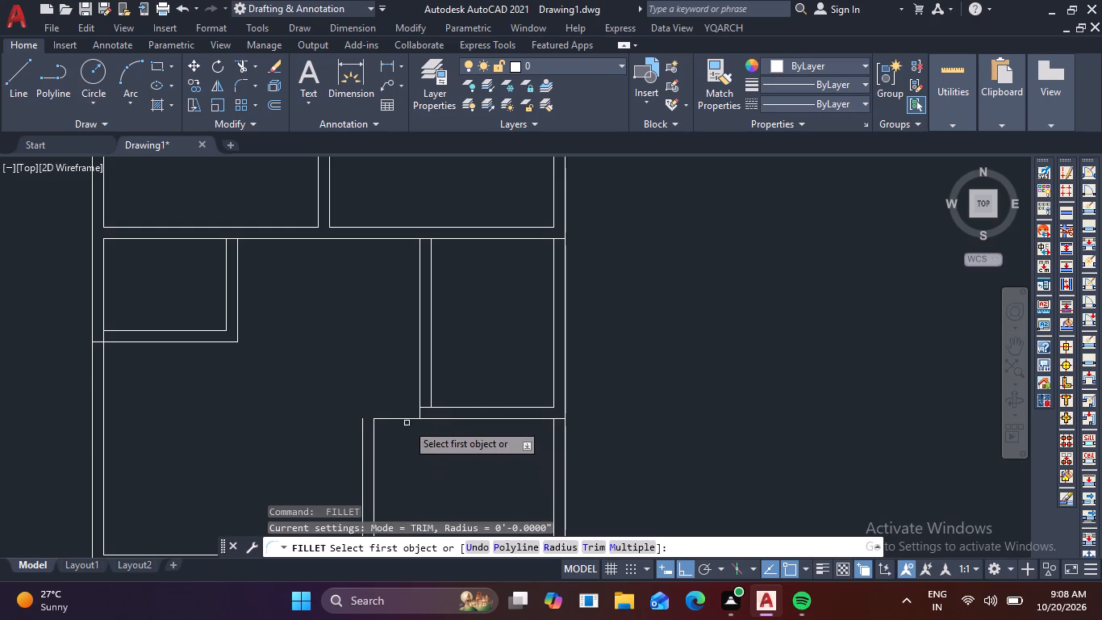
left_click(439, 408)
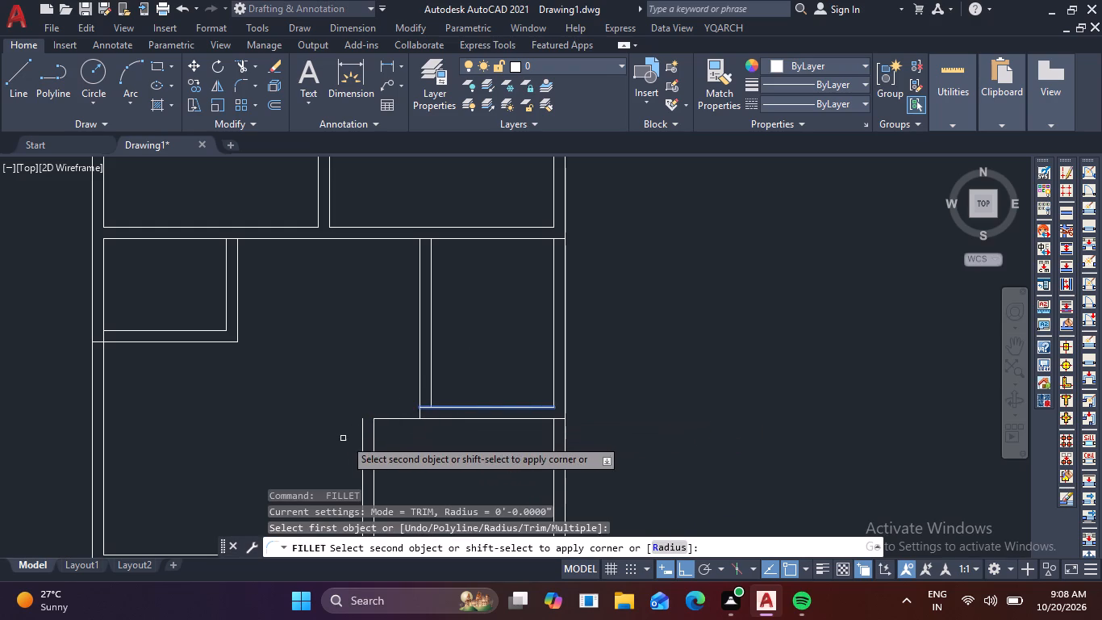
left_click(363, 438)
key("Escape")
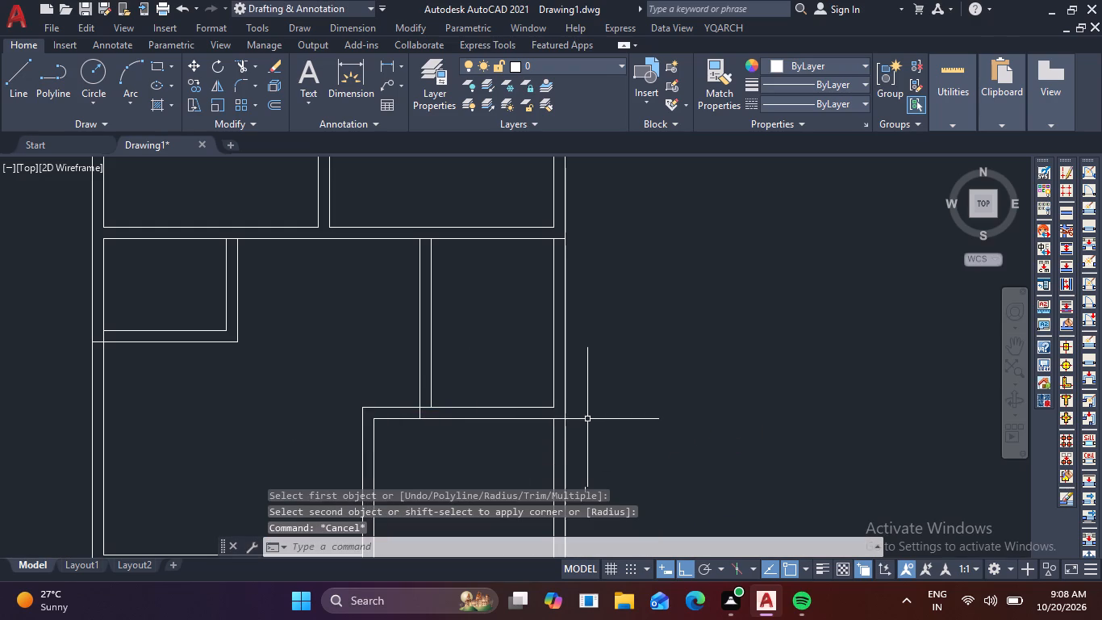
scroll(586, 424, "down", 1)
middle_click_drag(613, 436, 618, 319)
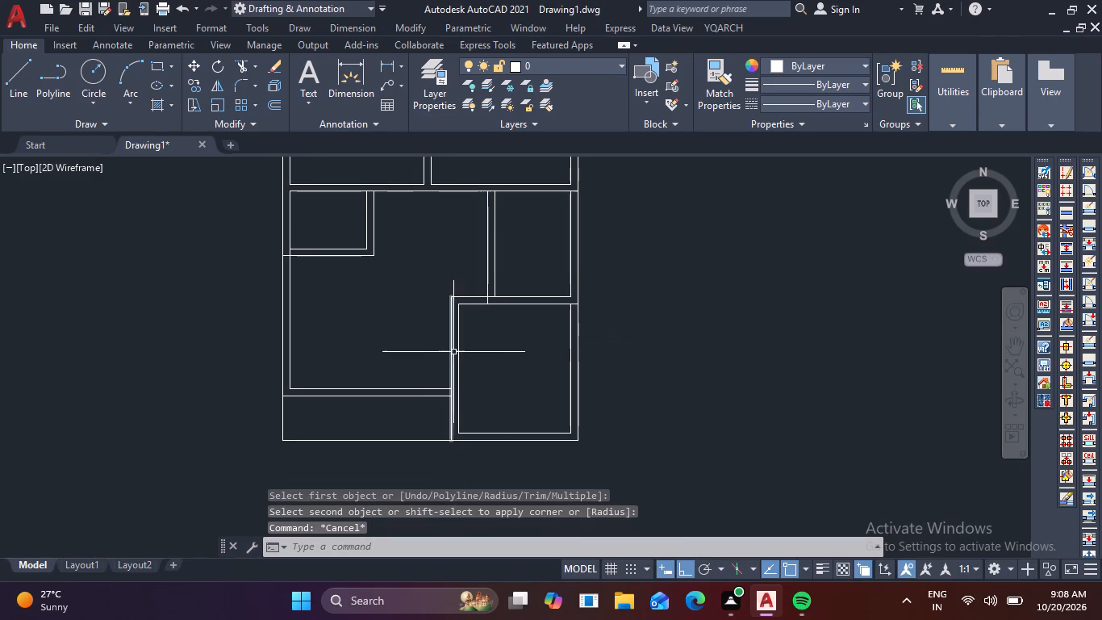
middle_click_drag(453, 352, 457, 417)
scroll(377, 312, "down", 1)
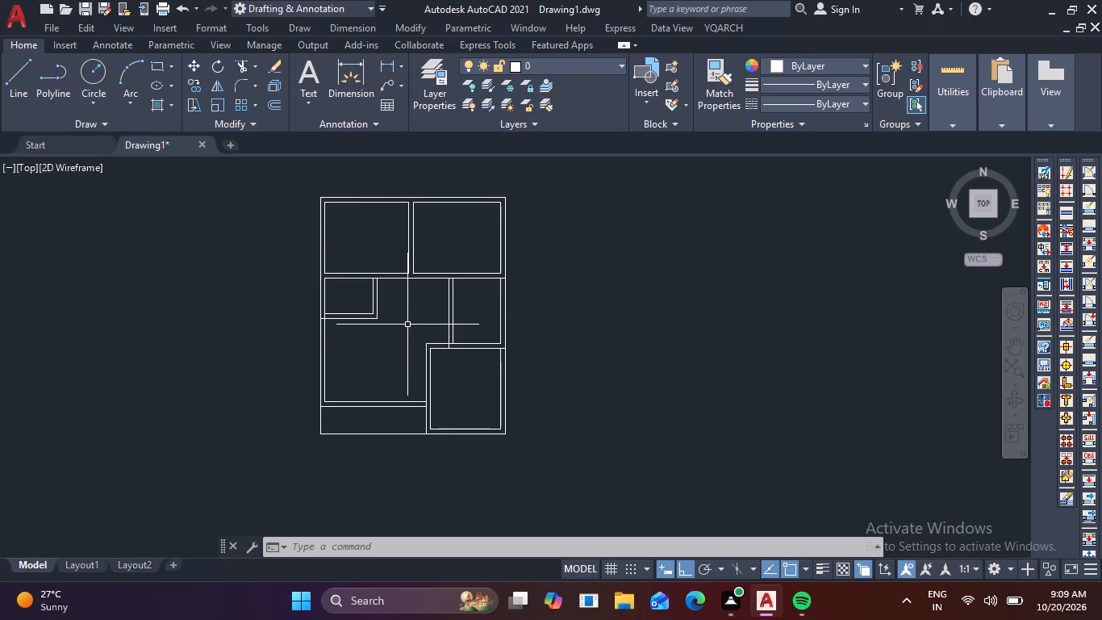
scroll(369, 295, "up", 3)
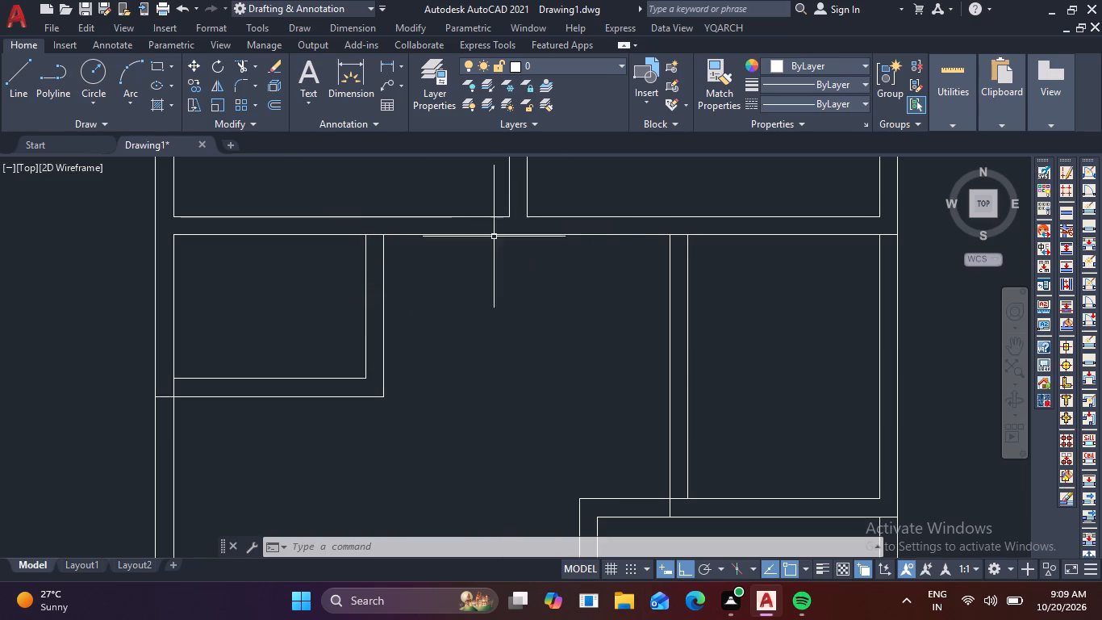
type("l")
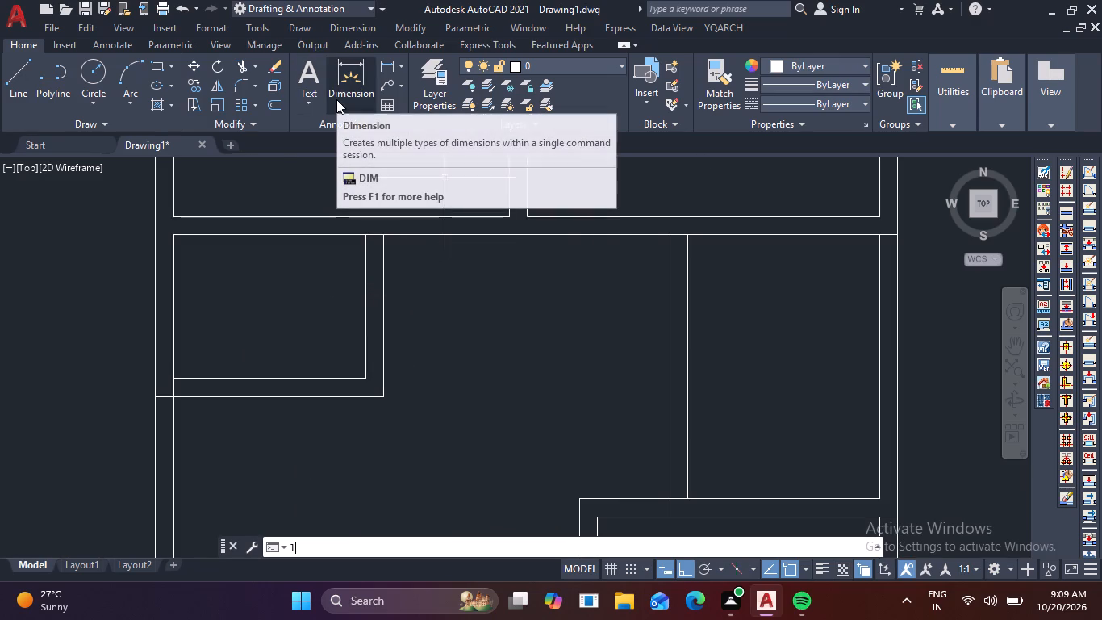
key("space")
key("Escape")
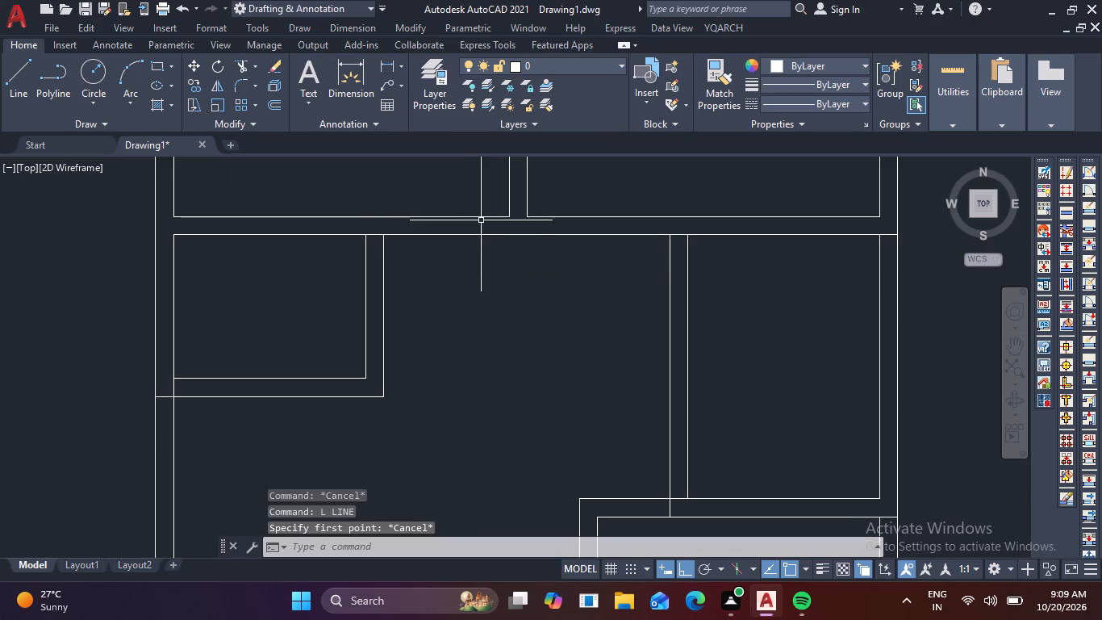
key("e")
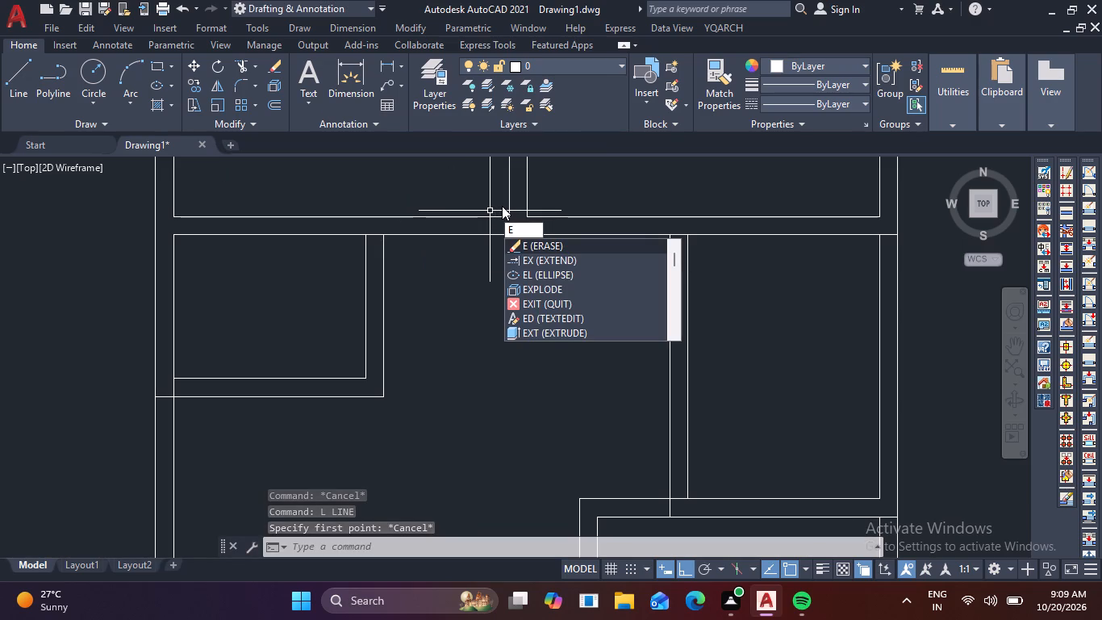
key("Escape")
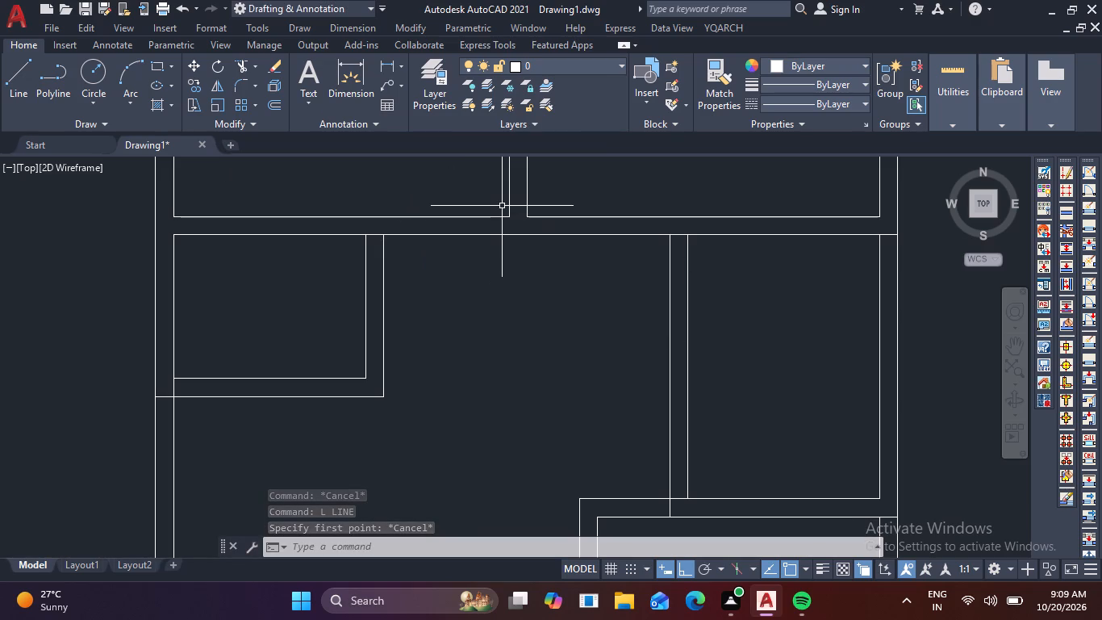
Draw two short vertical lines across the wall beneath the top rooms, at the partition's left face and a little right of the partition.
type("l")
key("space")
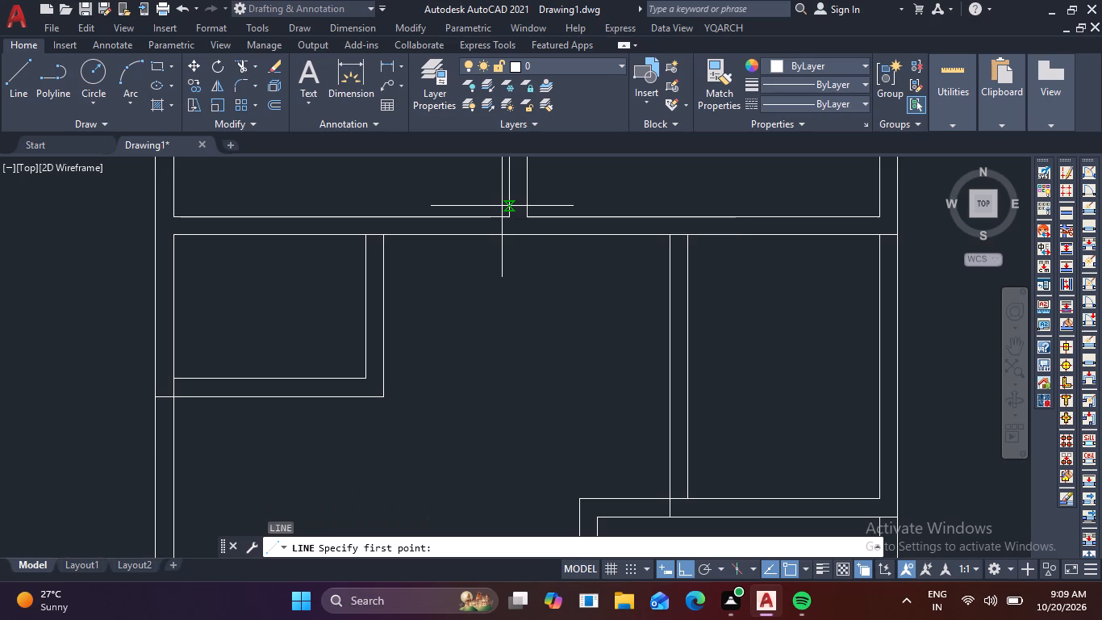
scroll(536, 293, "up", 1)
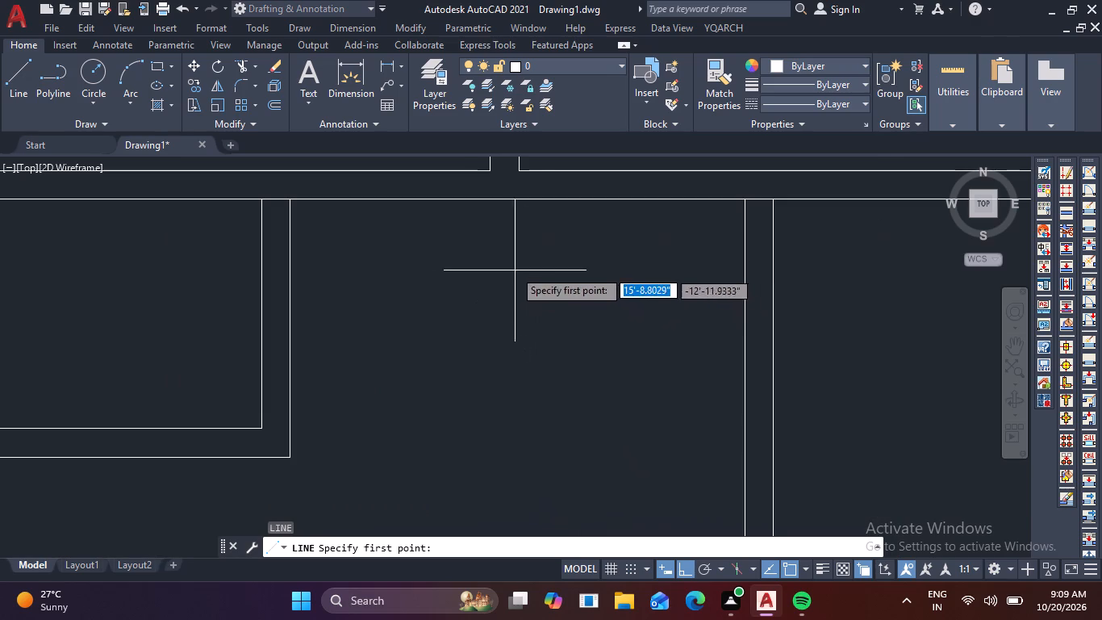
middle_click_drag(509, 262, 489, 433)
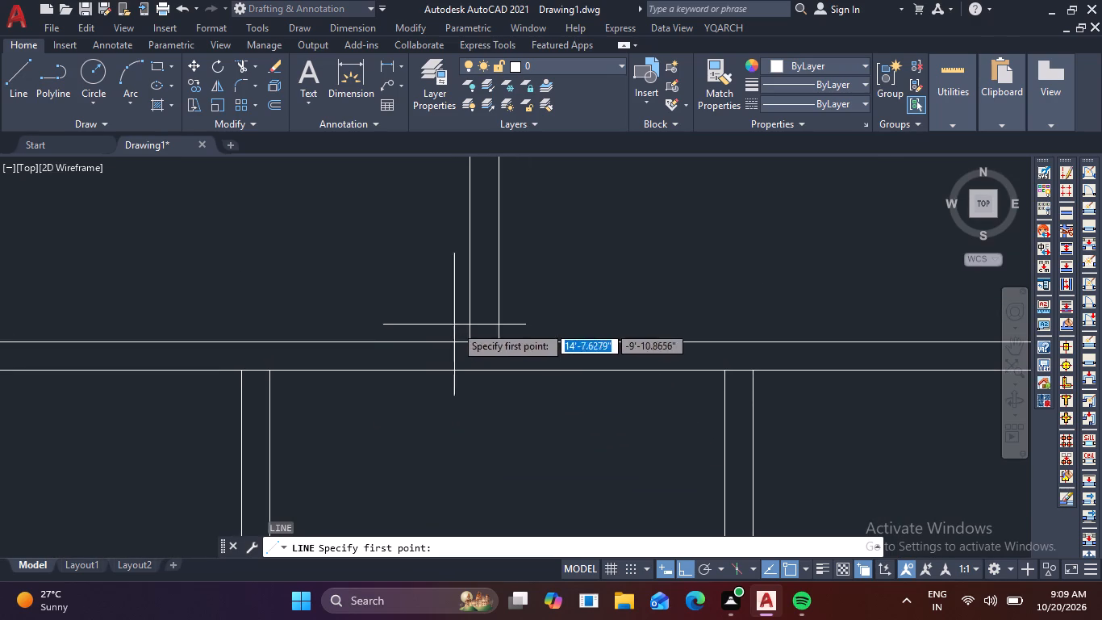
left_click(468, 341)
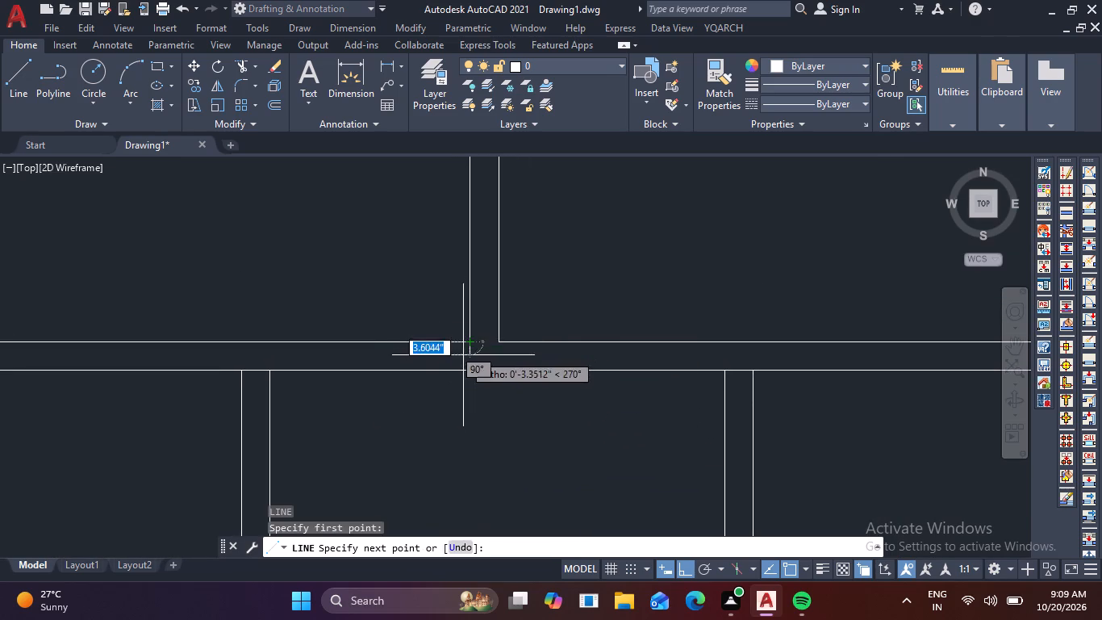
left_click(468, 371)
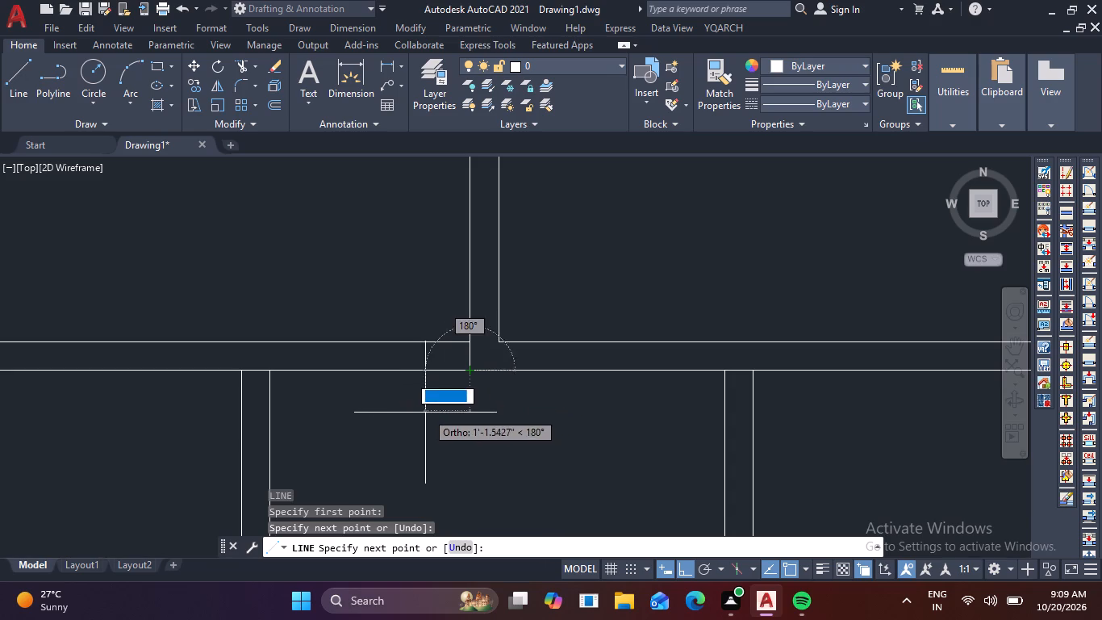
key("space")
key("space")
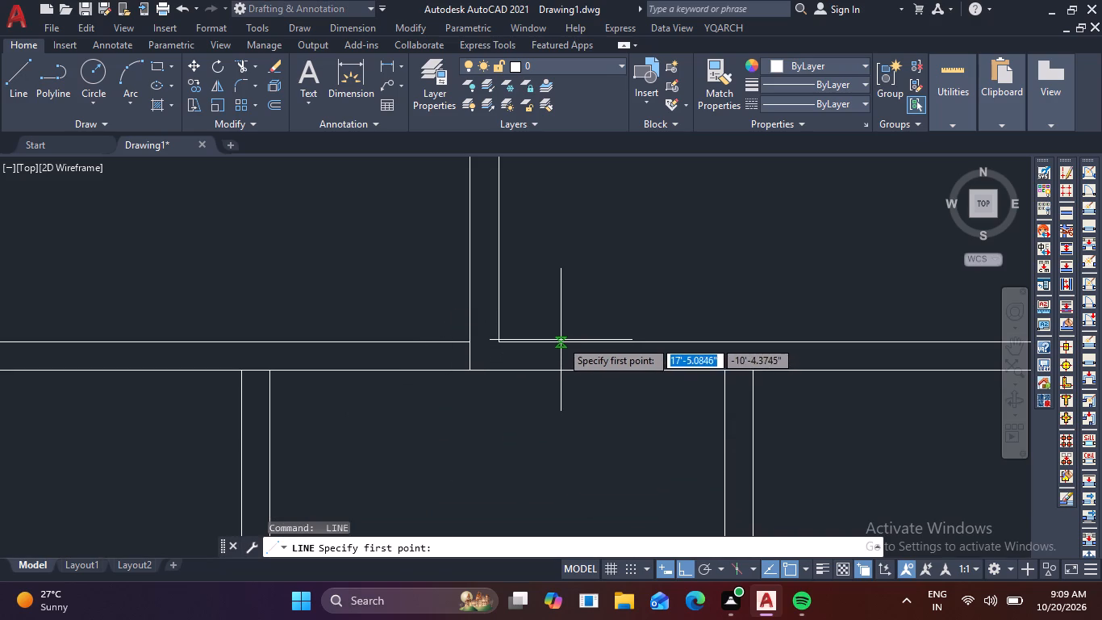
left_click(533, 343)
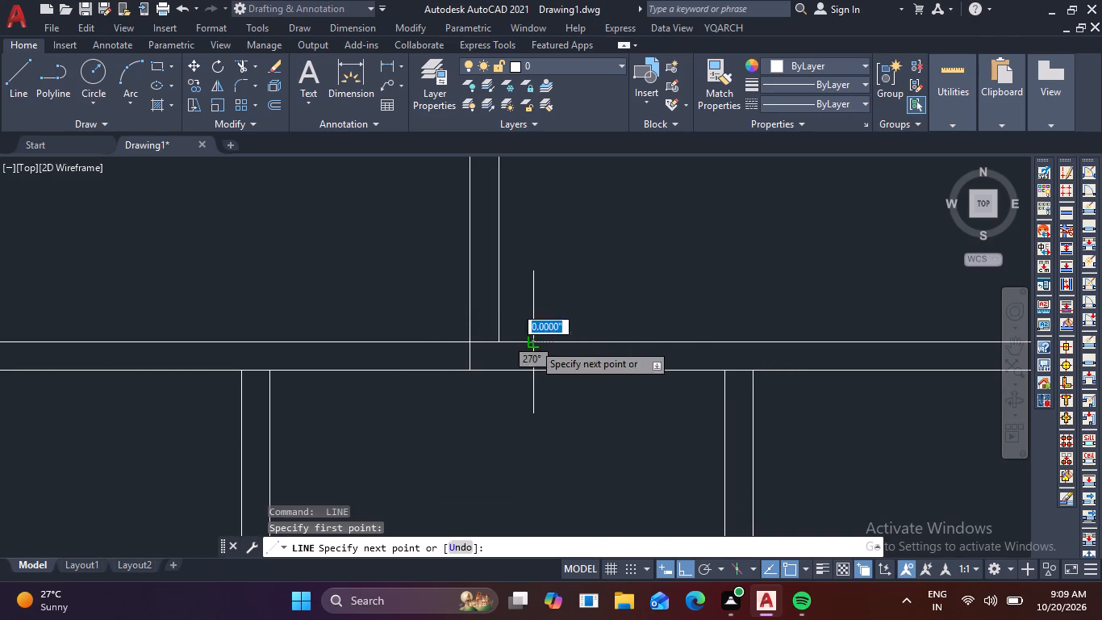
left_click(532, 372)
key("space")
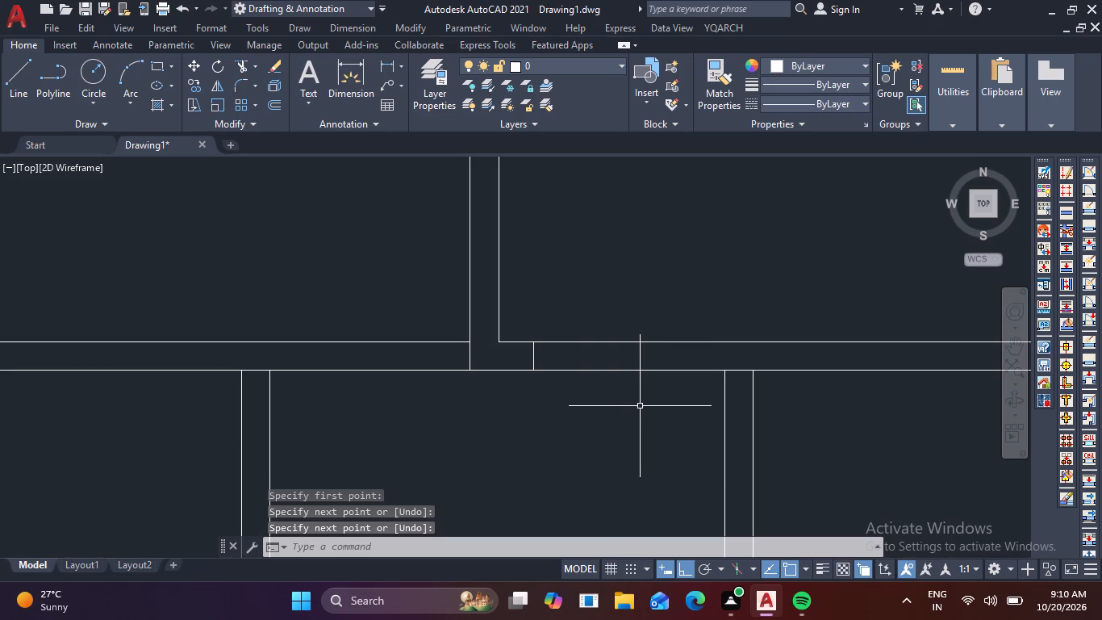
Draw a 9" horizontal line across the middle-right room's left wall, about a third of the way down from its top.
middle_click_drag(661, 392, 521, 212)
scroll(587, 323, "down", 2)
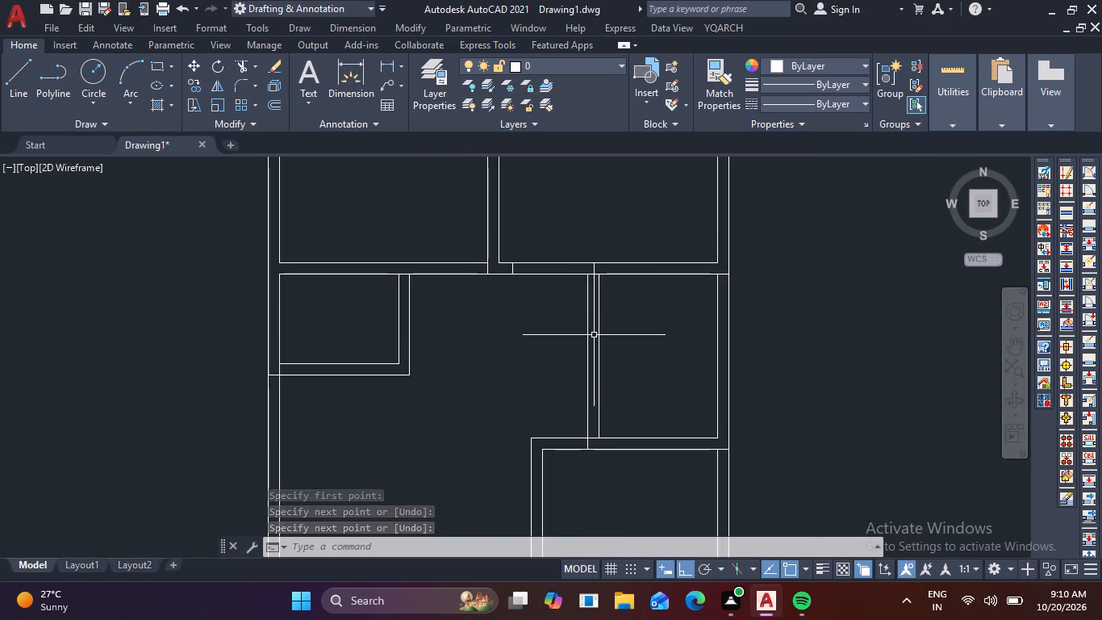
scroll(594, 335, "up", 1)
middle_click_drag(594, 335, 579, 310)
key("space")
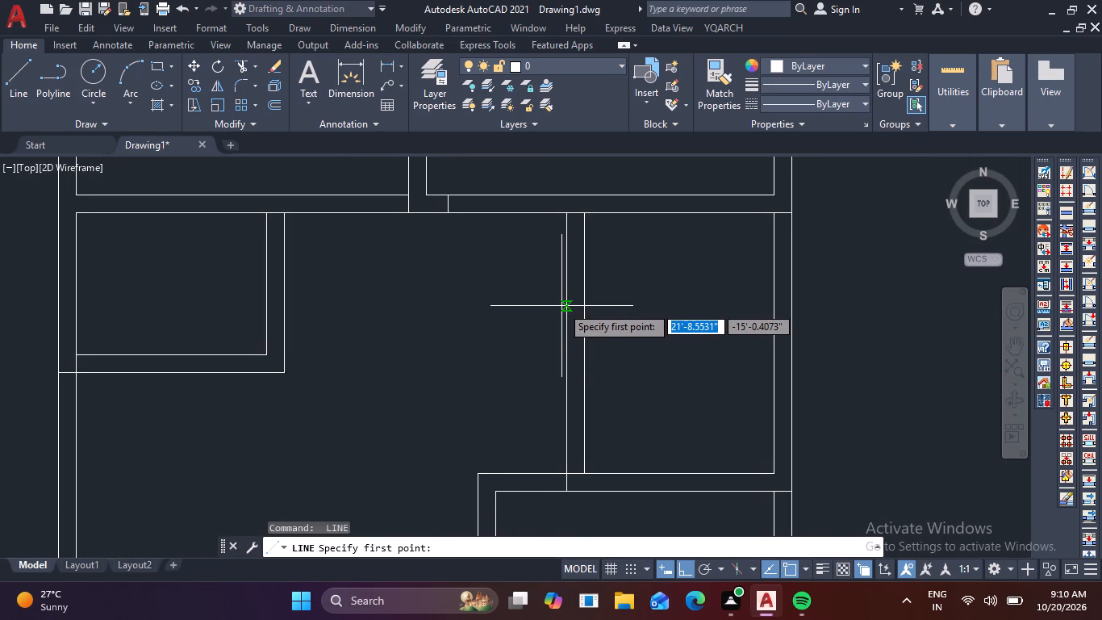
scroll(553, 296, "up", 1)
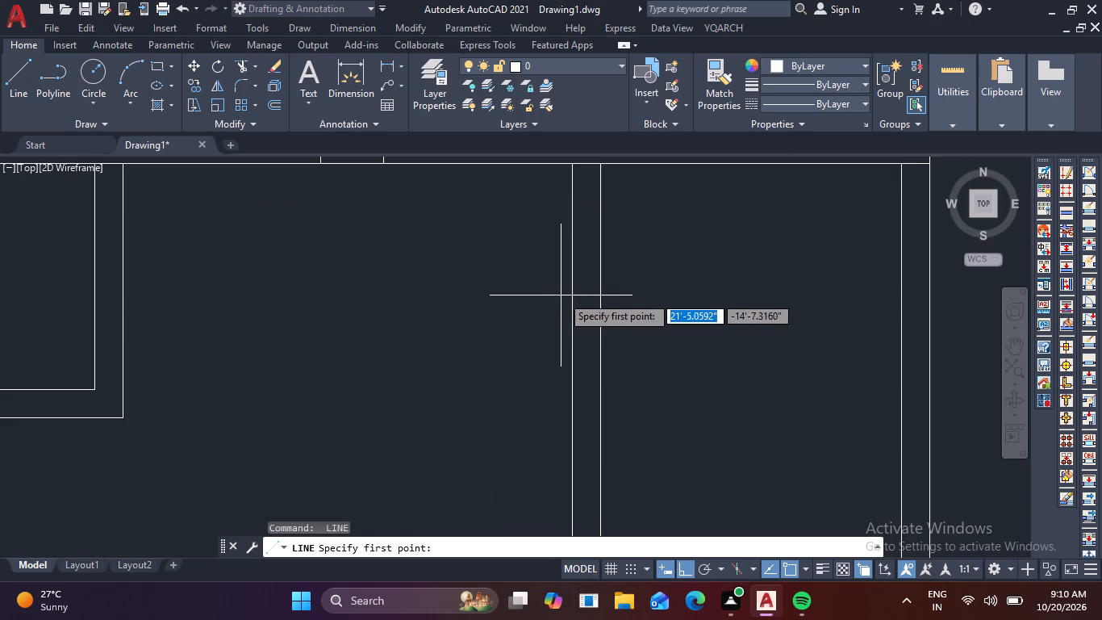
left_click(572, 302)
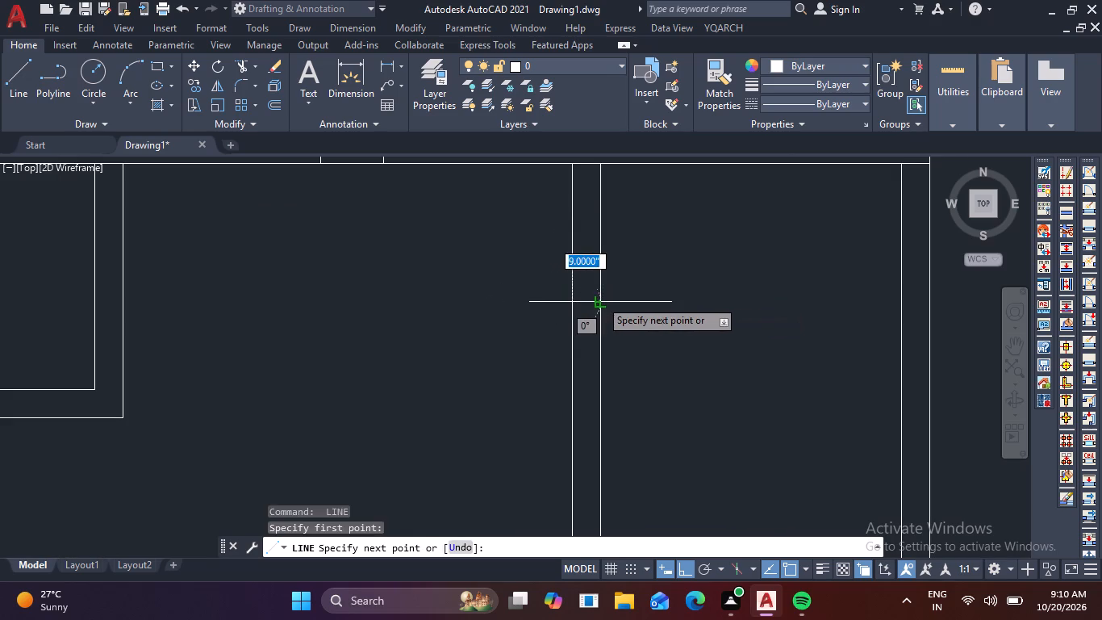
left_click(600, 300)
key("space")
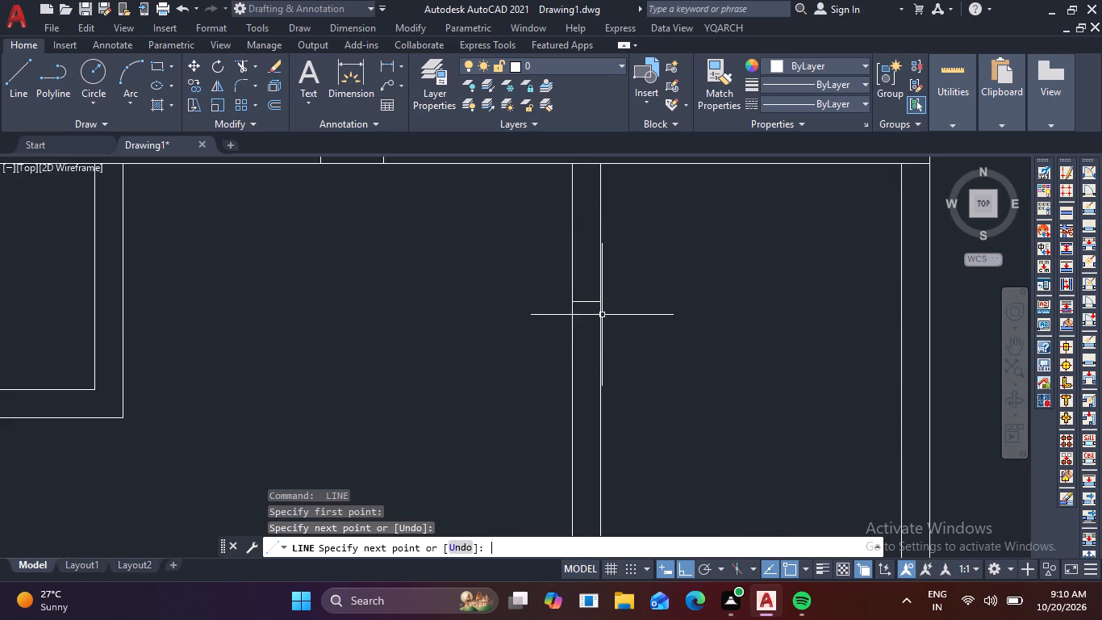
scroll(596, 318, "down", 2)
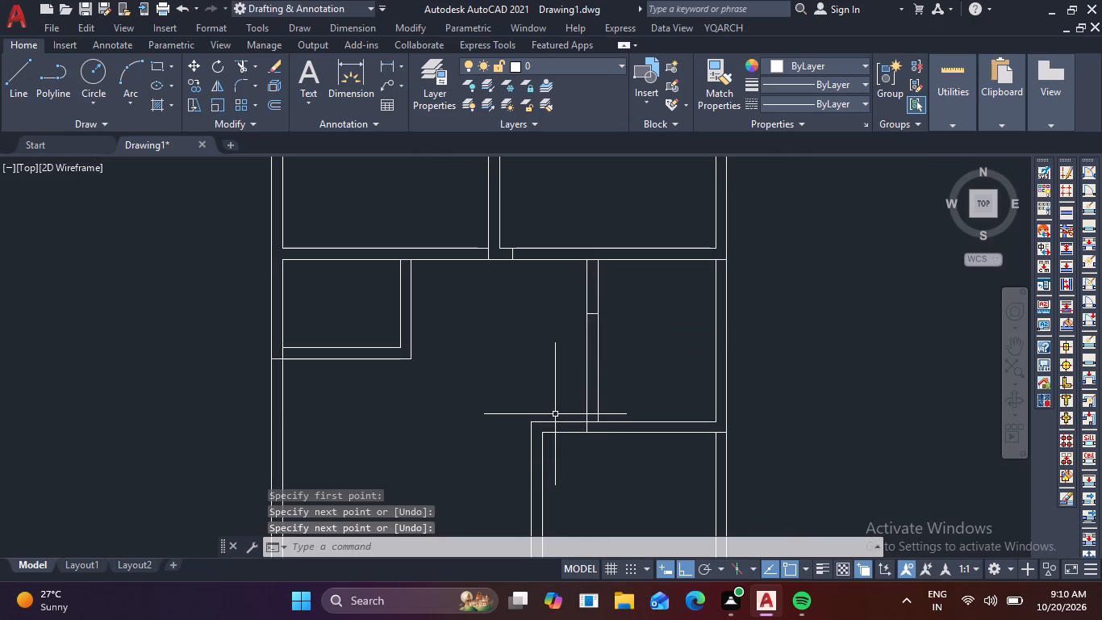
middle_click_drag(556, 431, 557, 308)
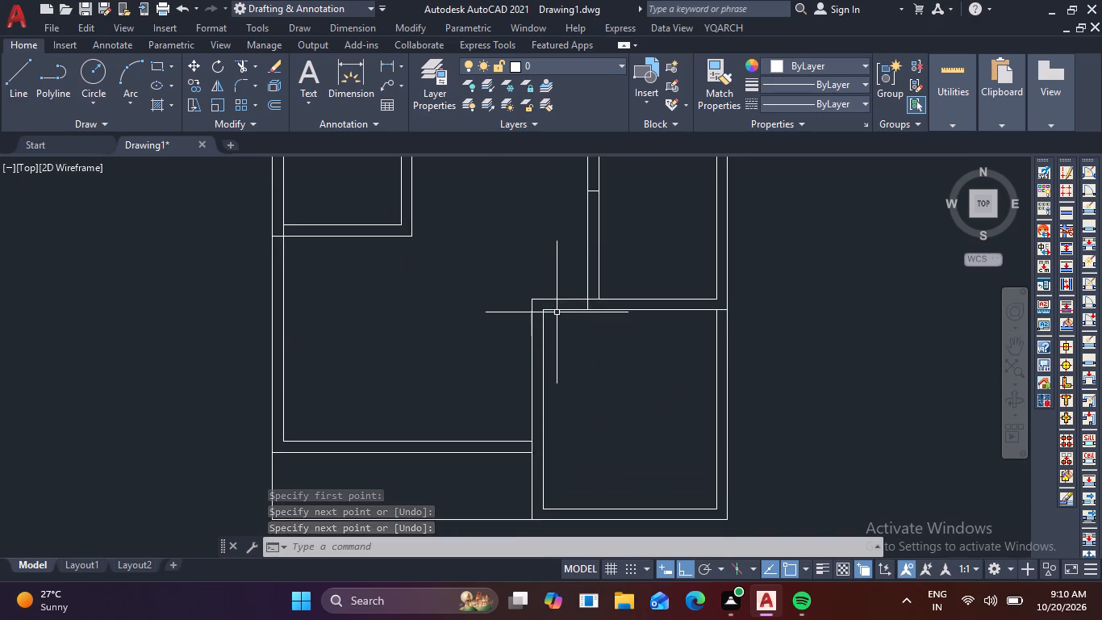
Draw a short horizontal line across the bottom-right room's left wall, a little below the room's top inner corner.
scroll(555, 320, "up", 2)
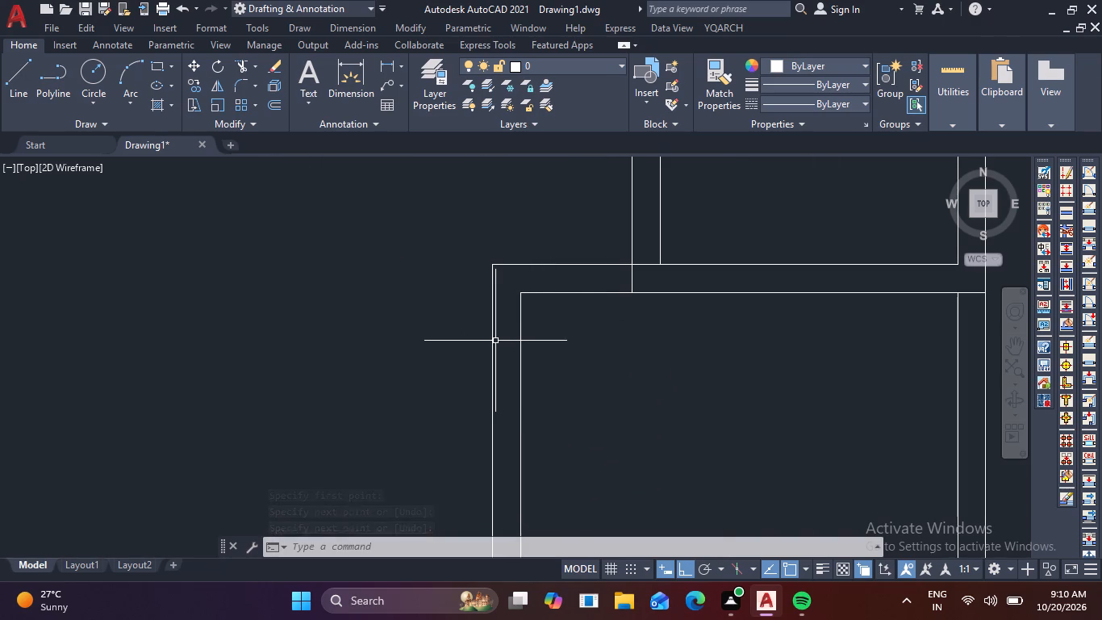
key("space")
left_click(492, 337)
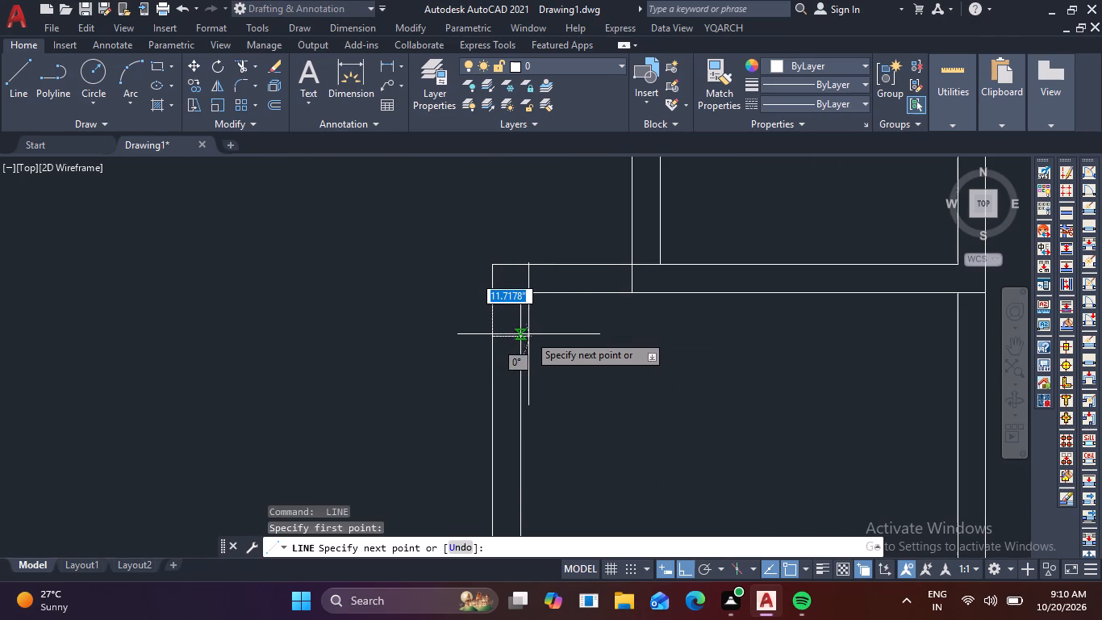
left_click(520, 336)
key("space")
Draw a short horizontal line across the right wall of the small middle-left room, just above its bottom inner corner.
scroll(572, 347, "down", 1)
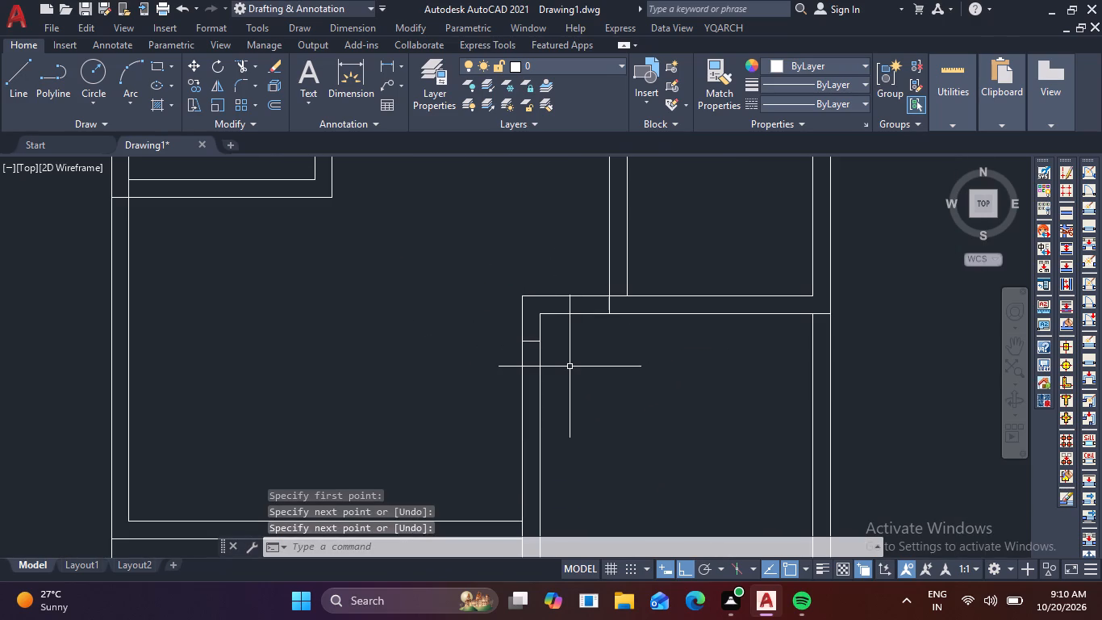
scroll(563, 362, "down", 1)
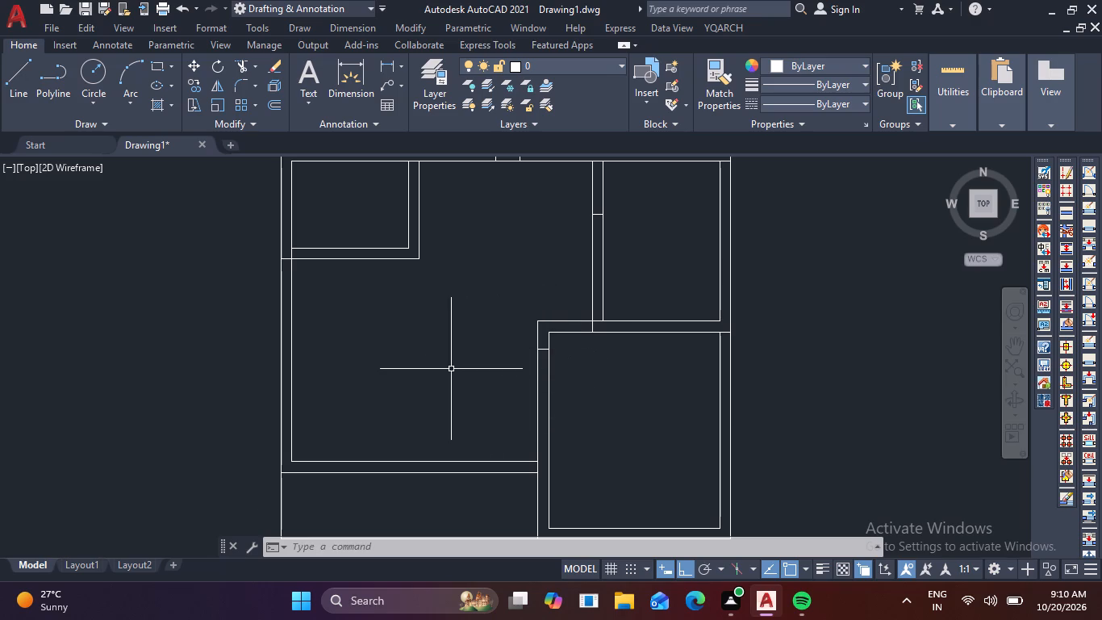
middle_click_drag(445, 364, 492, 380)
middle_click_drag(495, 383, 523, 434)
middle_click_drag(513, 337, 495, 419)
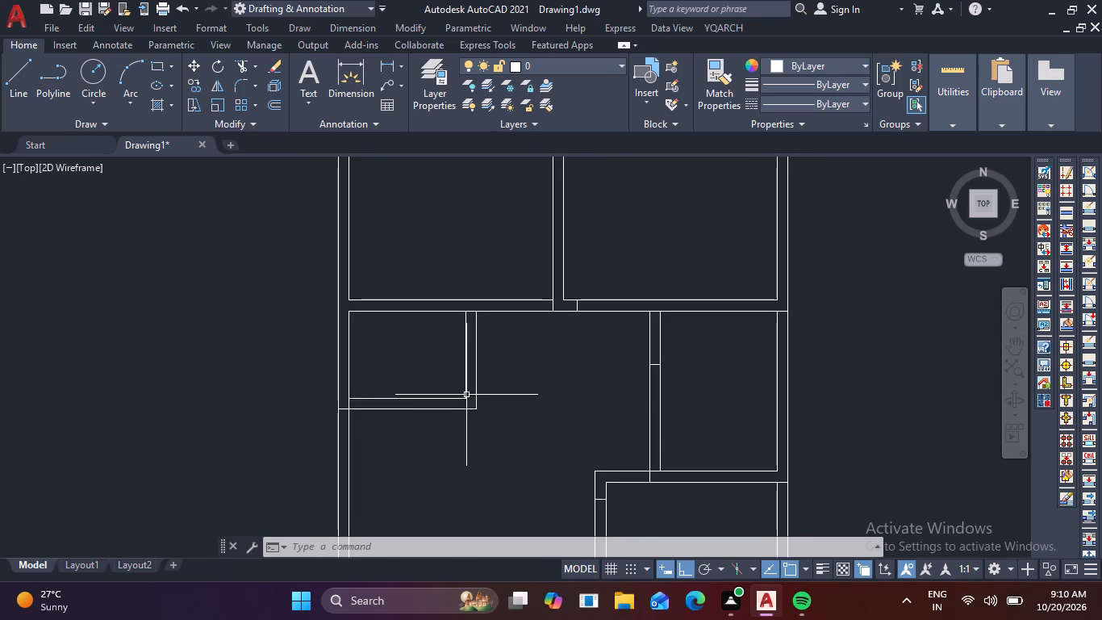
scroll(466, 392, "up", 3)
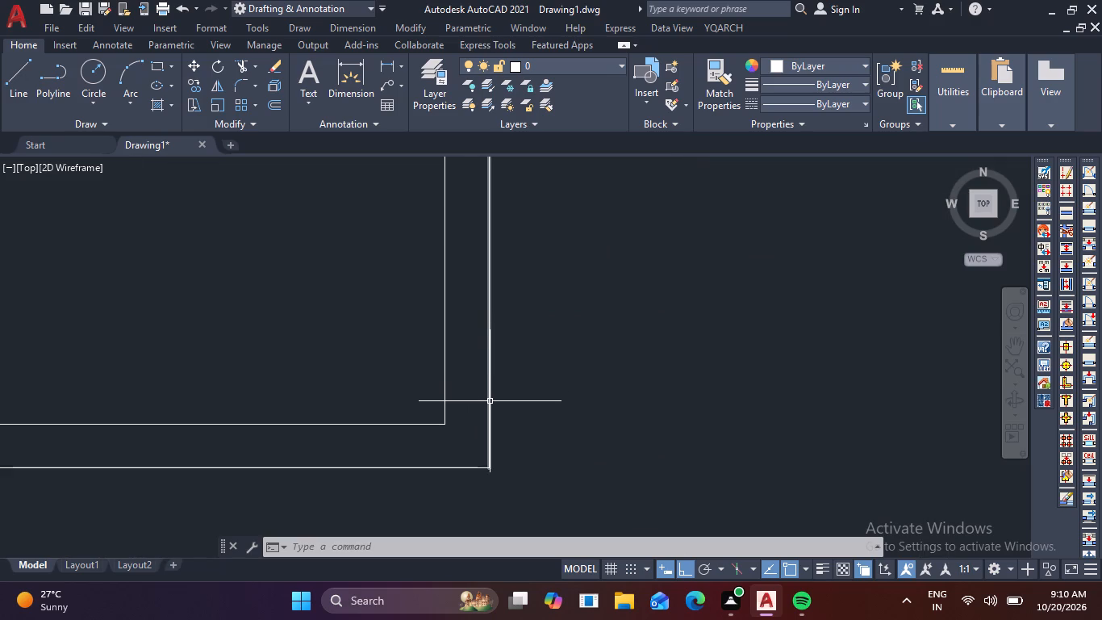
key("l")
key("space")
left_click(447, 387)
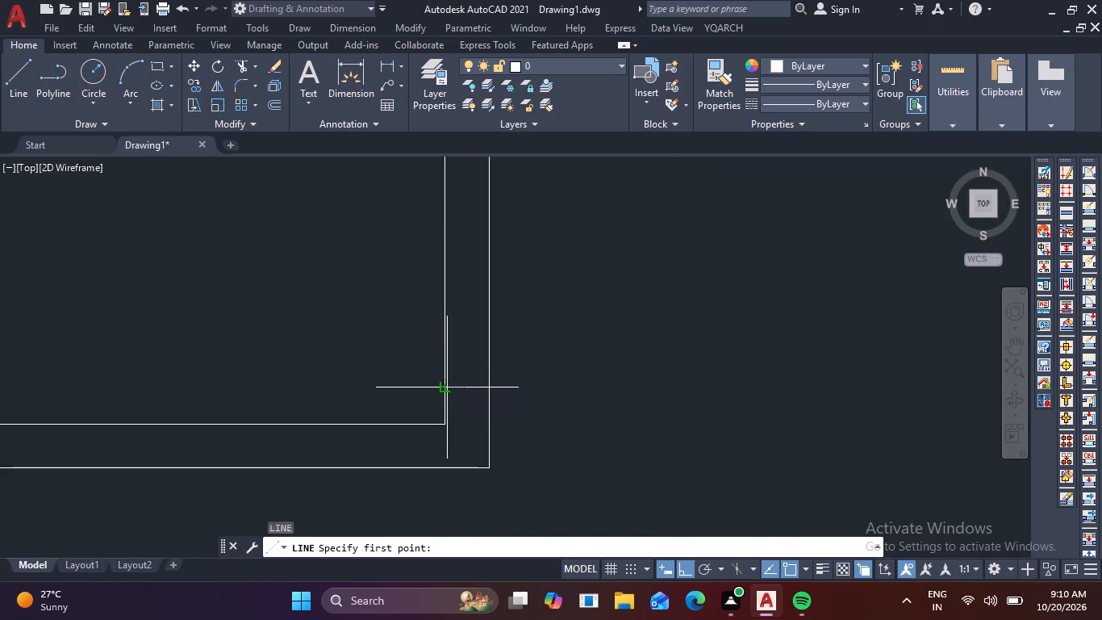
left_click(496, 384)
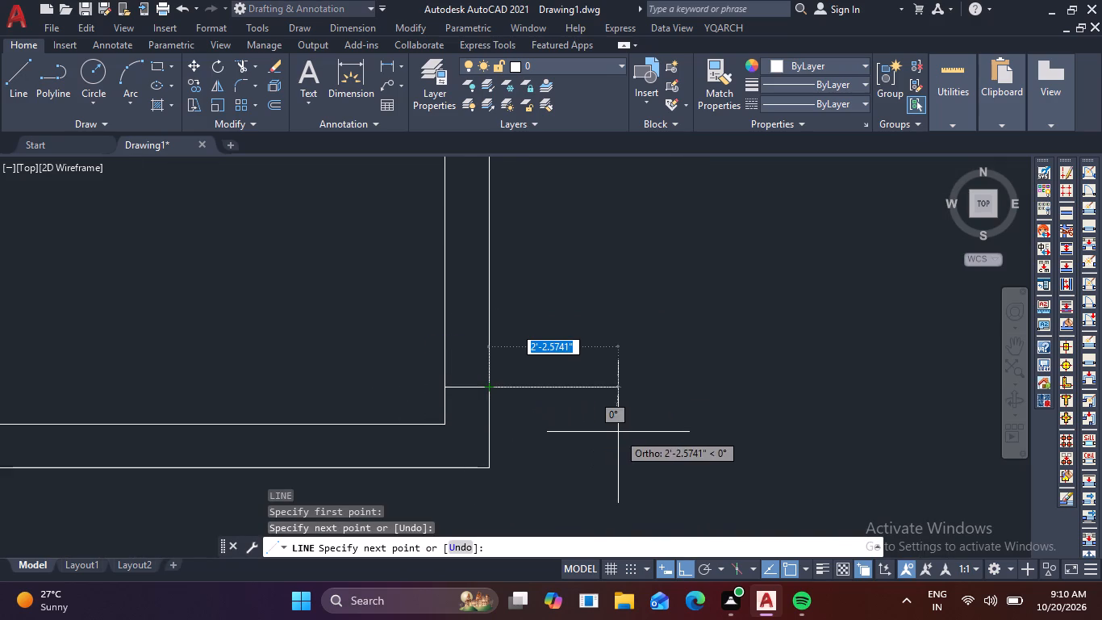
key("space")
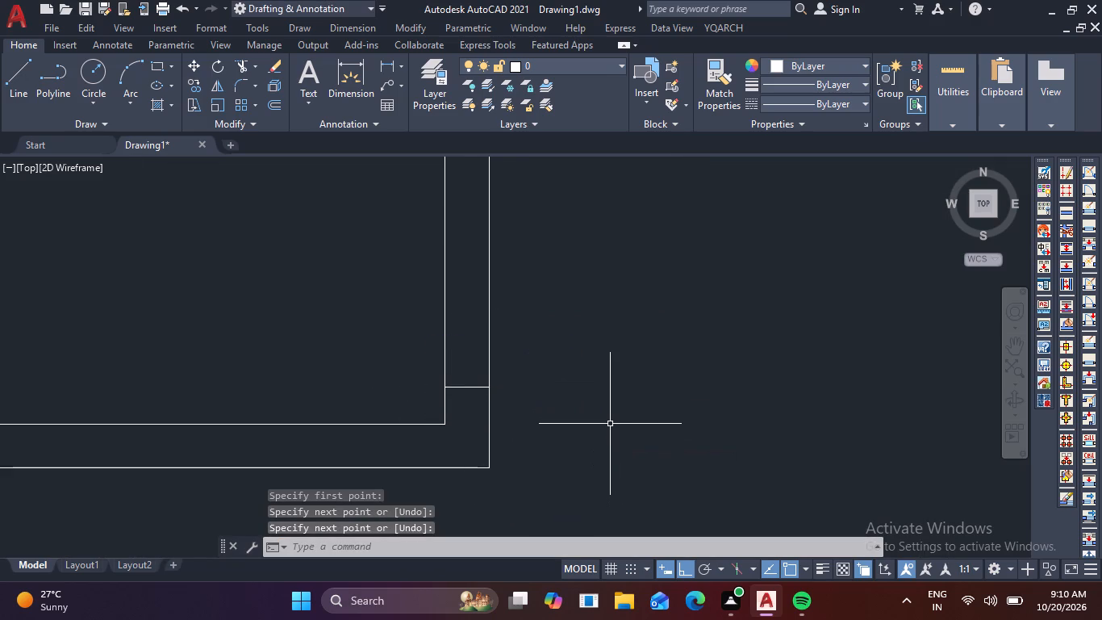
Draw a short vertical line across the hall's bottom wall, near where it meets the bottom-right room's left wall.
scroll(591, 404, "down", 2)
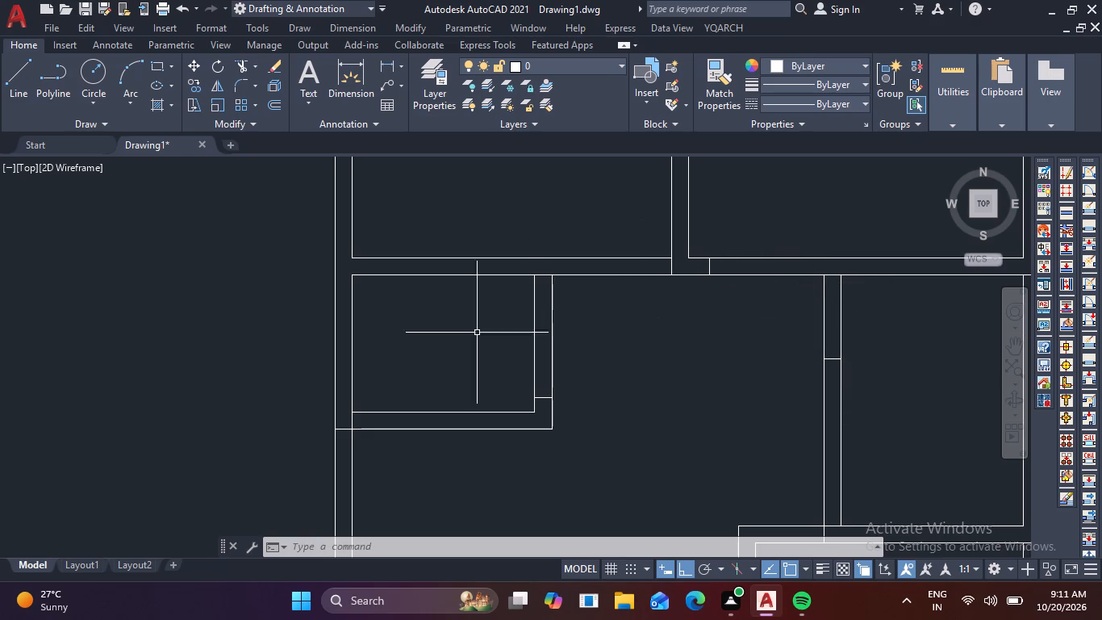
scroll(612, 426, "down", 2)
middle_click_drag(616, 426, 582, 248)
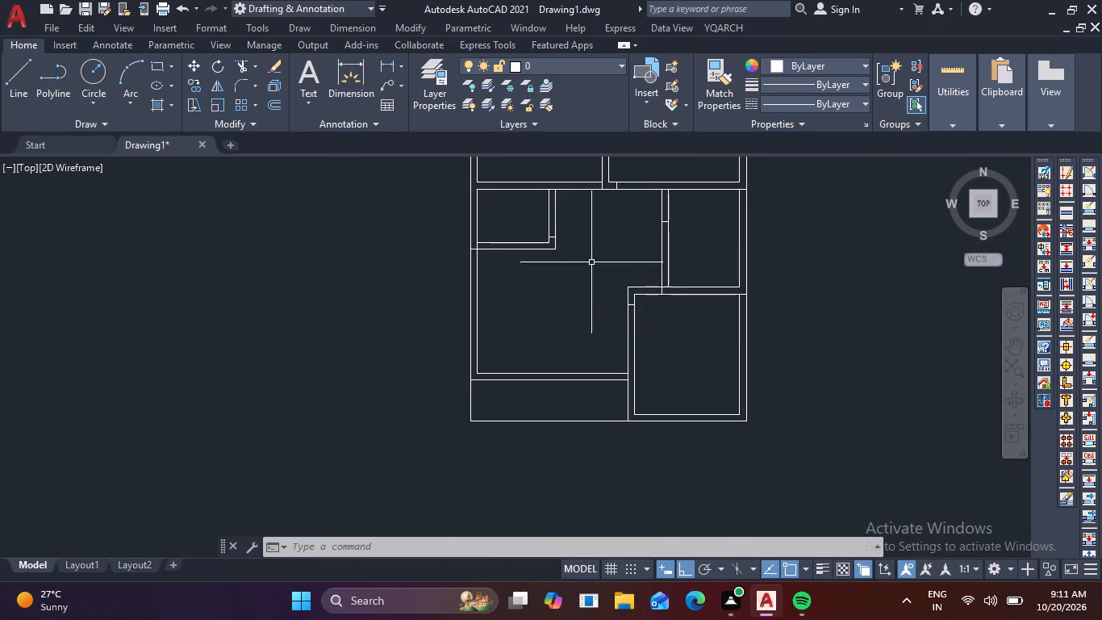
scroll(650, 339, "up", 2)
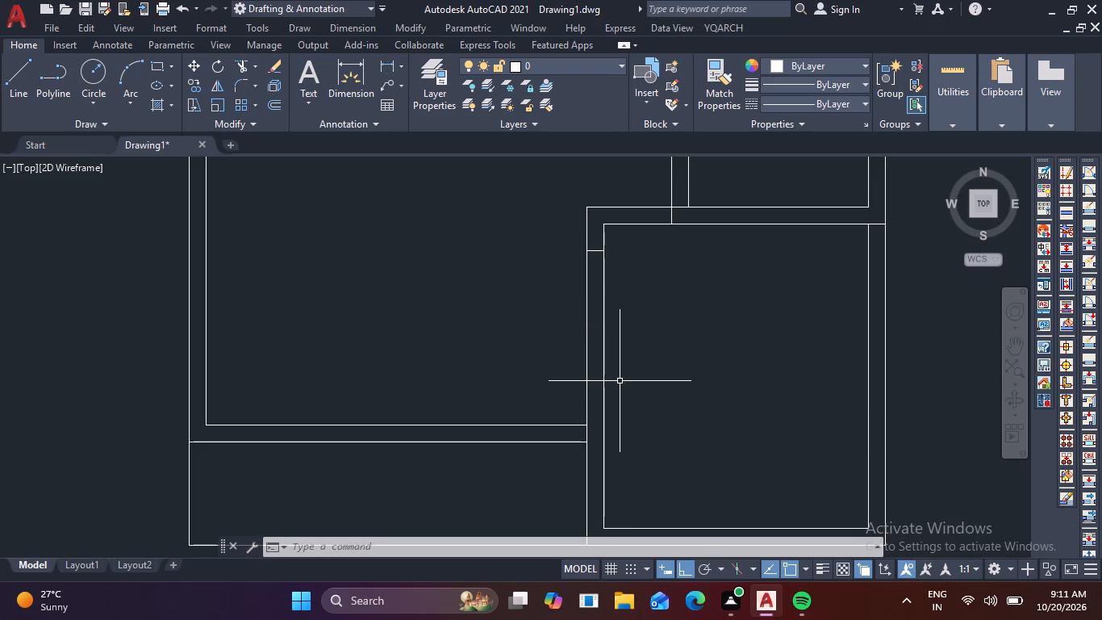
scroll(561, 441, "up", 1)
scroll(561, 442, "down", 1)
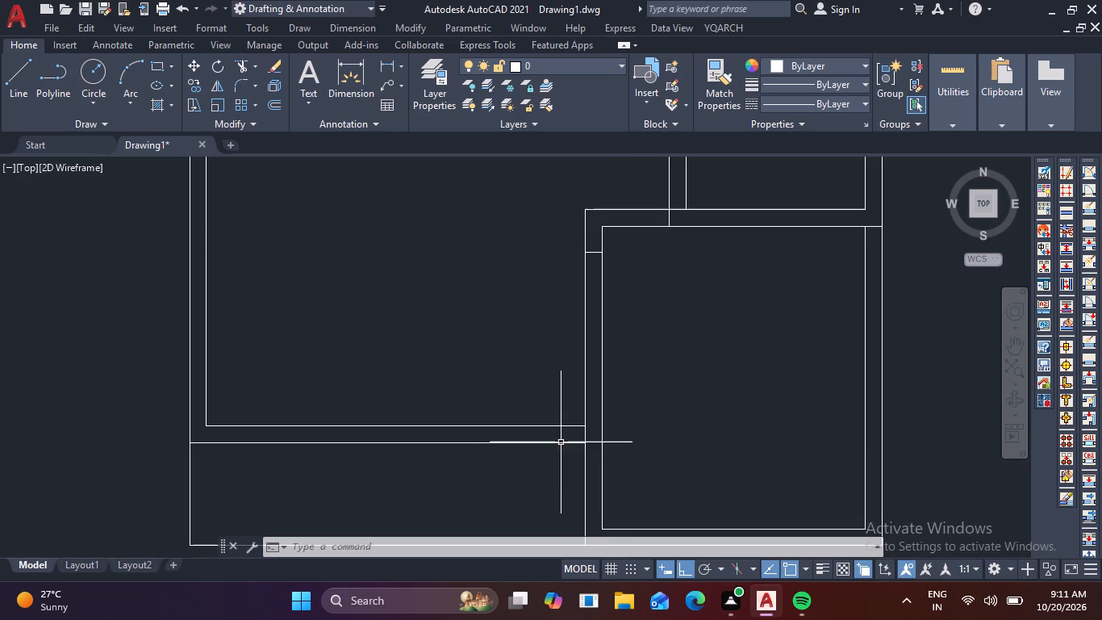
type("l")
key("space")
scroll(566, 439, "up", 2)
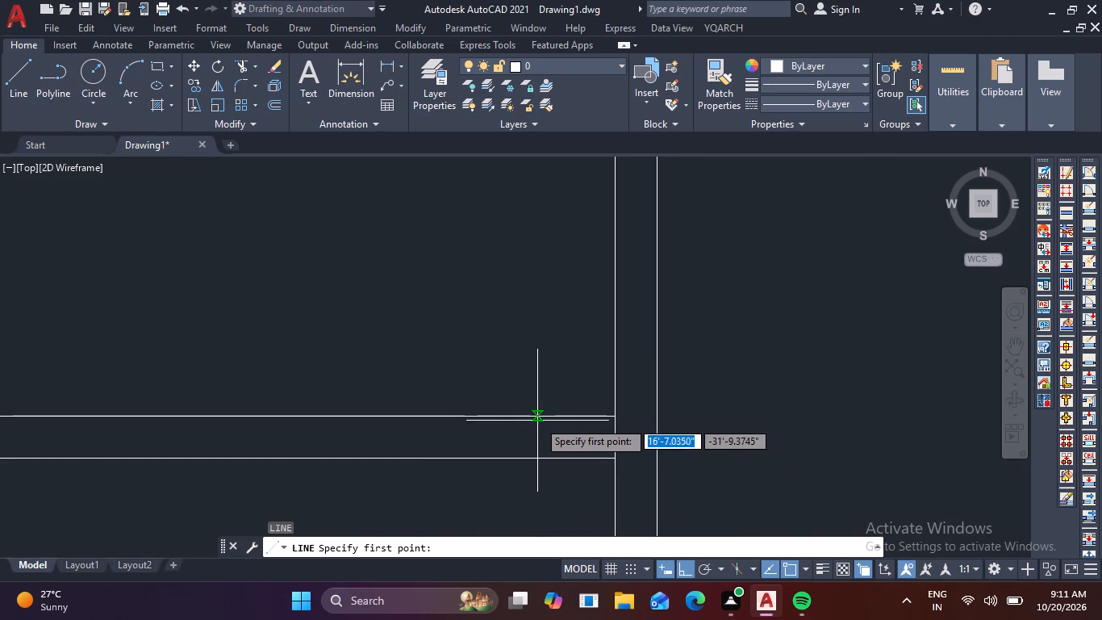
left_click(553, 420)
left_click(557, 461)
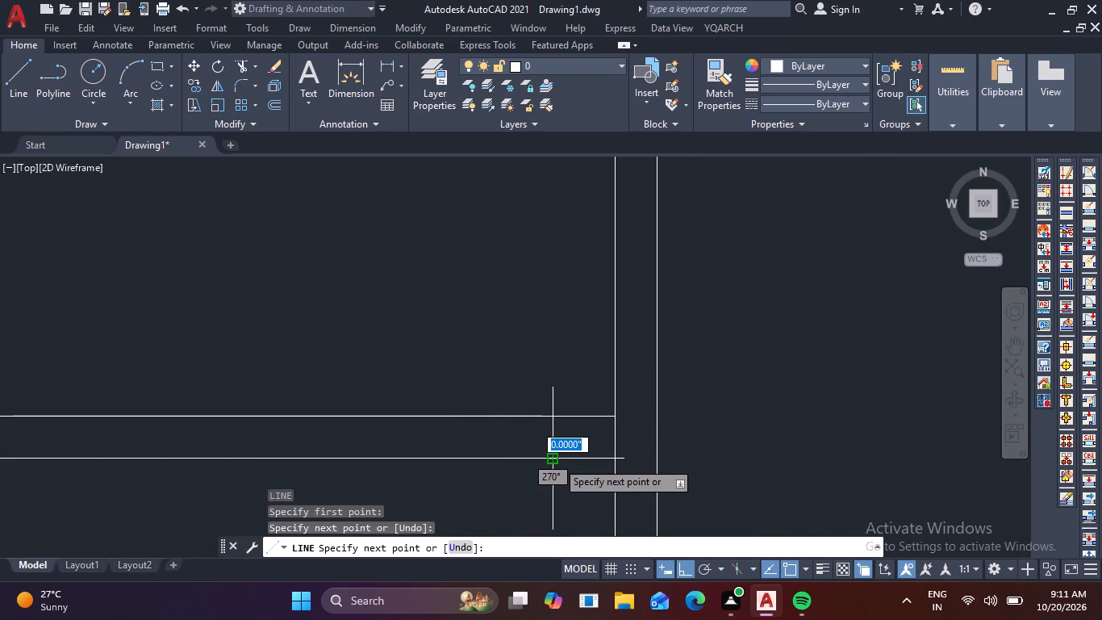
key("space")
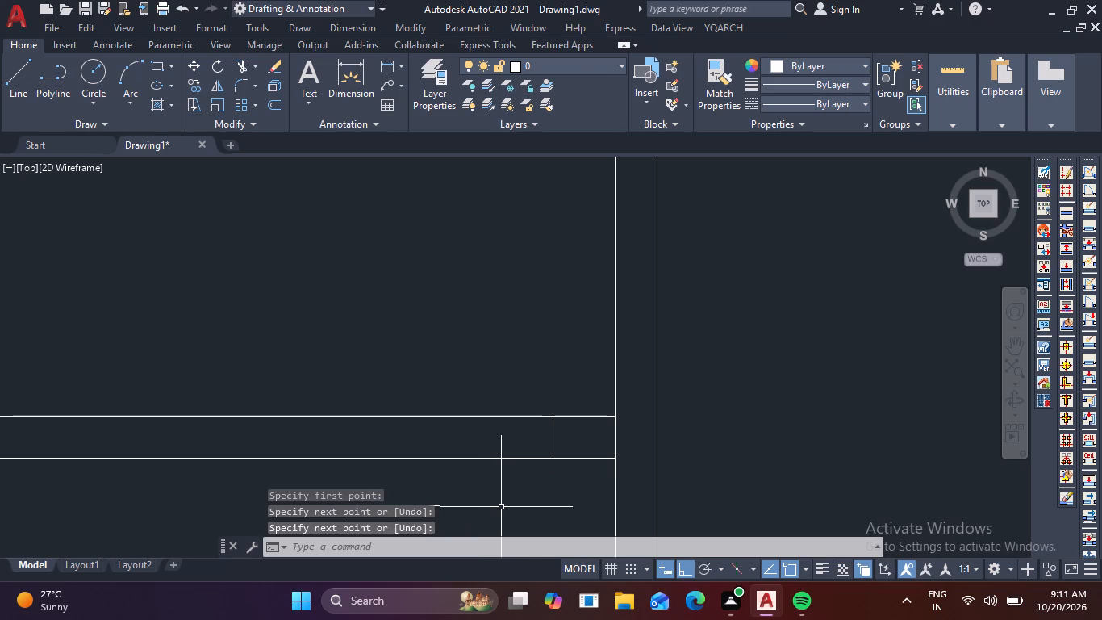
Offset the two opening lines in the wall beneath the top rooms by 3', the left one leftward and the right one rightward.
scroll(438, 489, "down", 1)
middle_click_drag(476, 485, 718, 446)
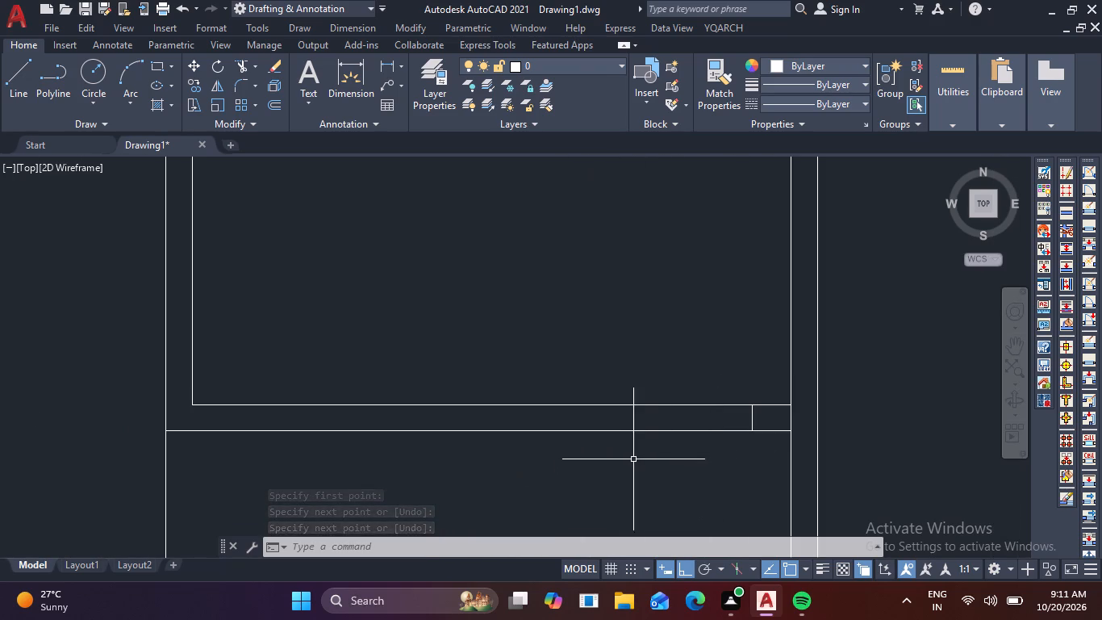
scroll(562, 478, "down", 3)
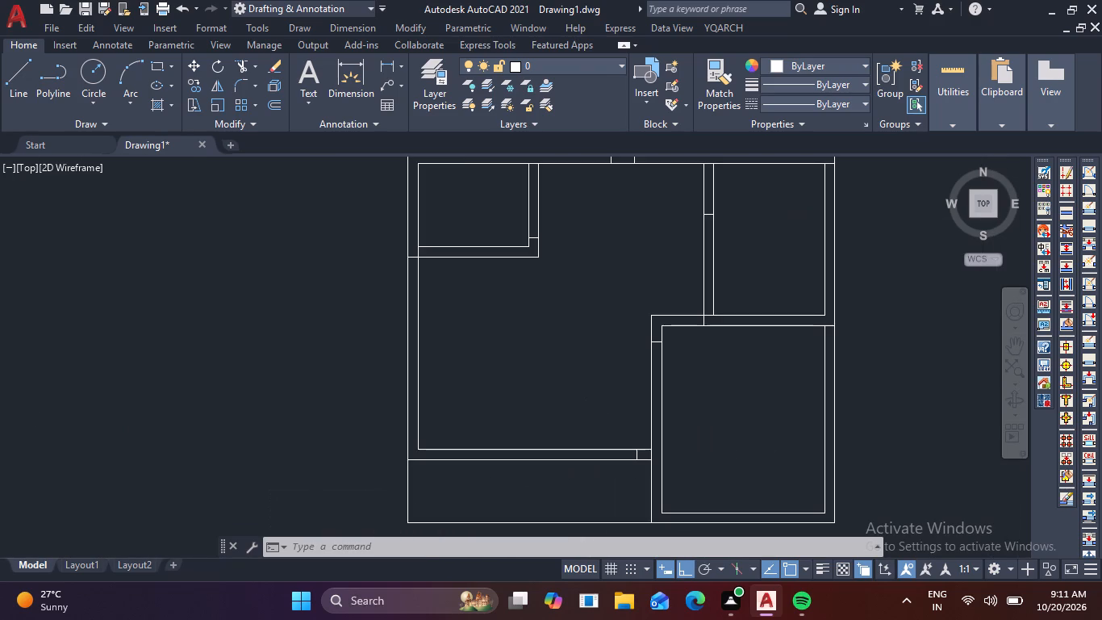
middle_click_drag(591, 387, 612, 463)
scroll(644, 328, "up", 2)
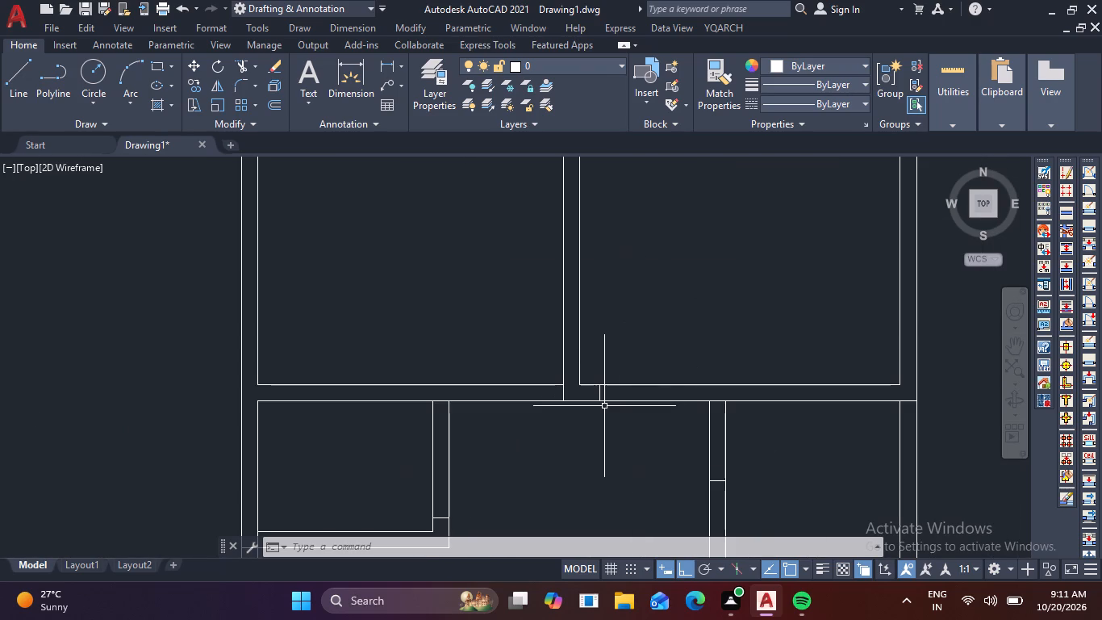
key("Escape")
key("o")
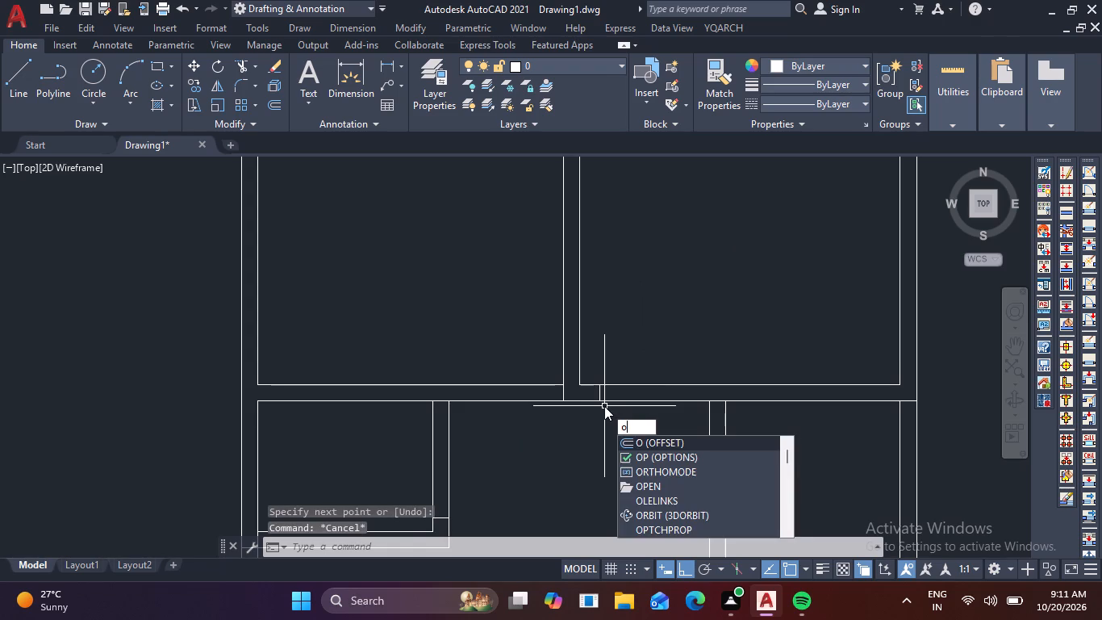
key("Return")
type("3'")
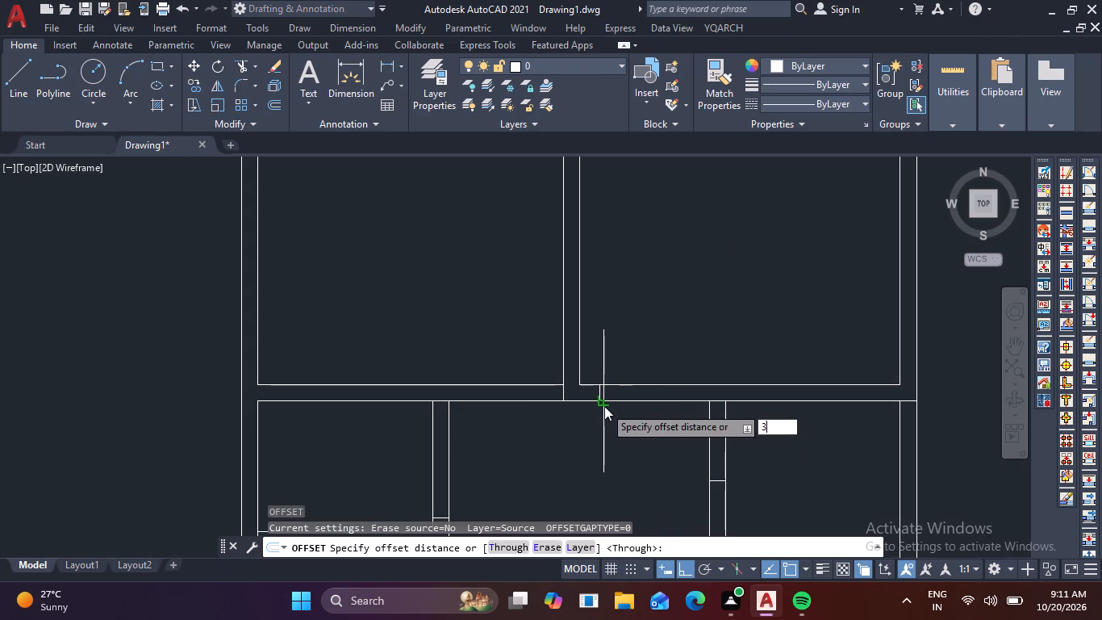
key("Return")
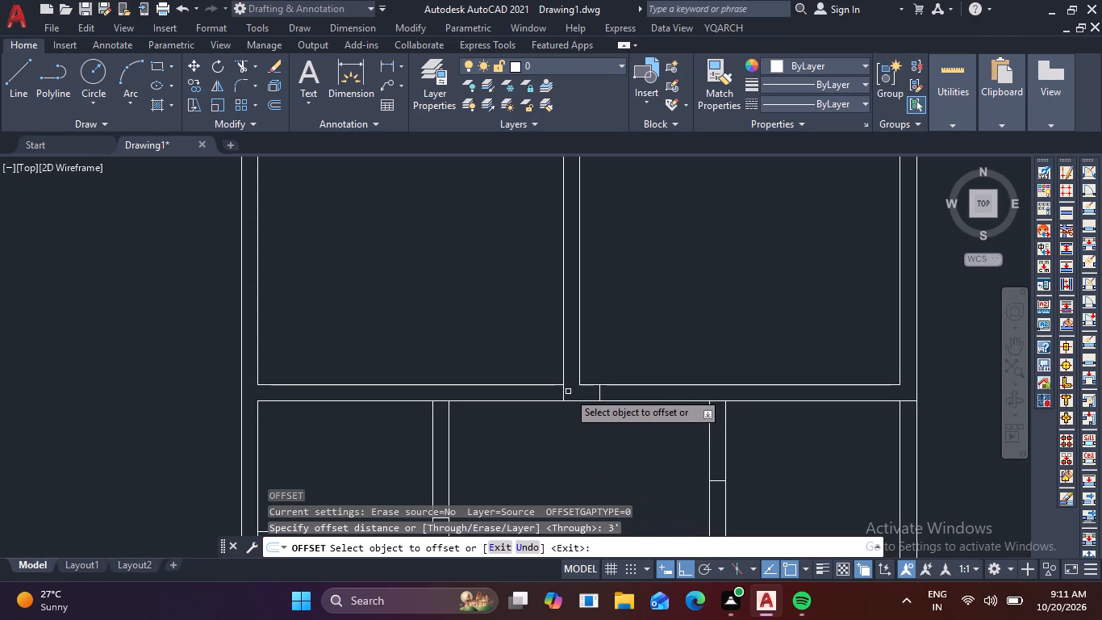
left_click(561, 392)
left_click(507, 398)
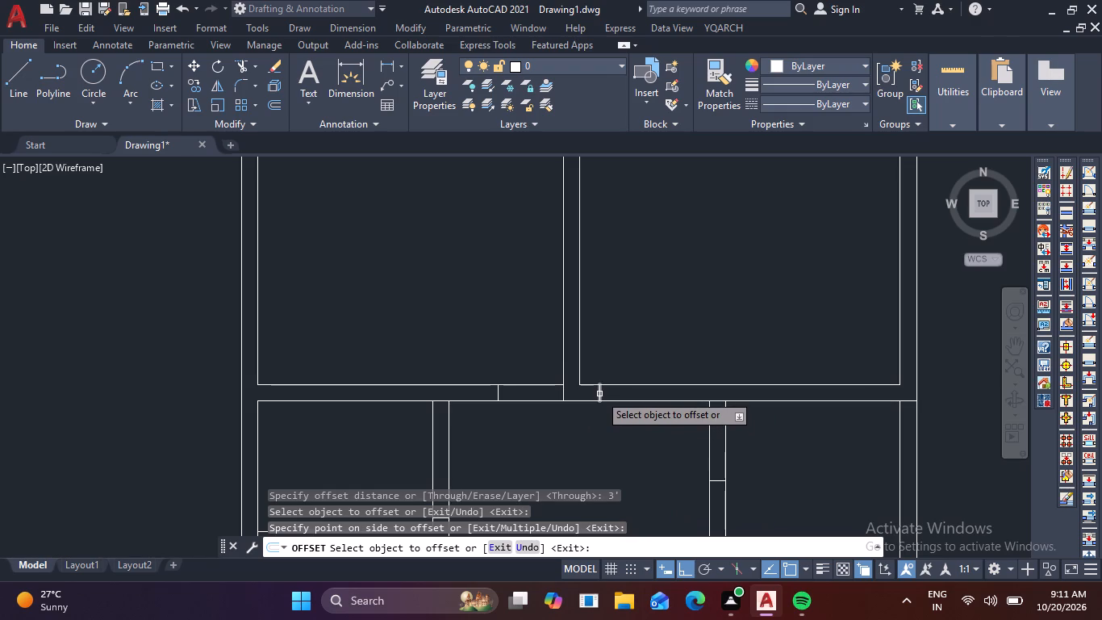
left_click(601, 394)
left_click(691, 388)
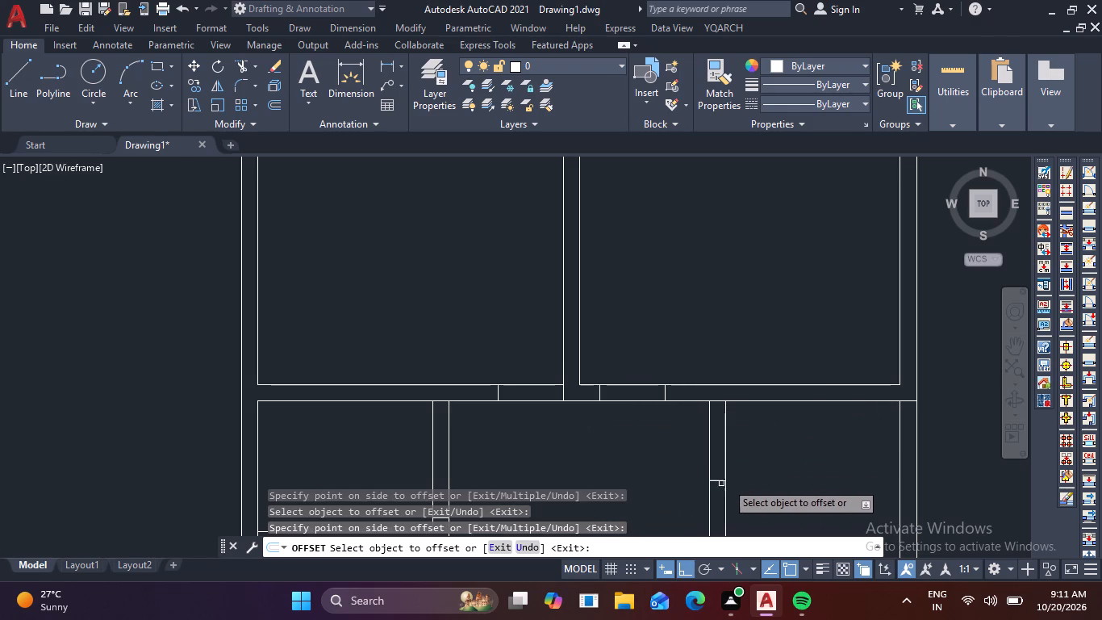
Offset the cross line in the small middle-left room's right wall upward by 3'.
middle_click_drag(797, 453, 829, 344)
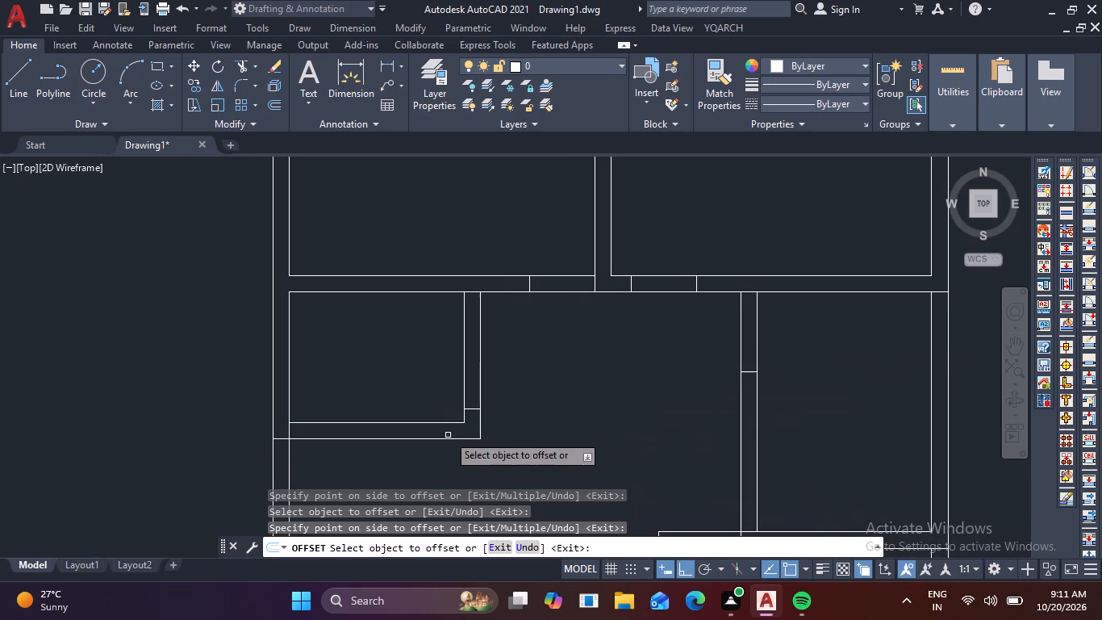
left_click(473, 410)
left_click(475, 358)
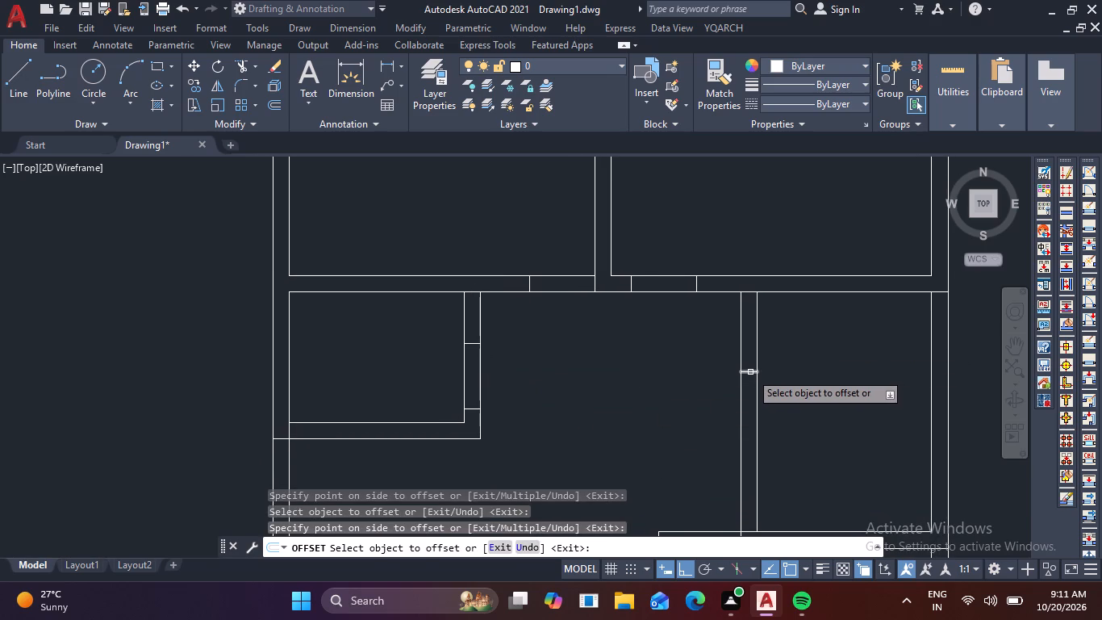
Offset the cross line in the middle-right room's left wall downward by 4'.
left_click(745, 371)
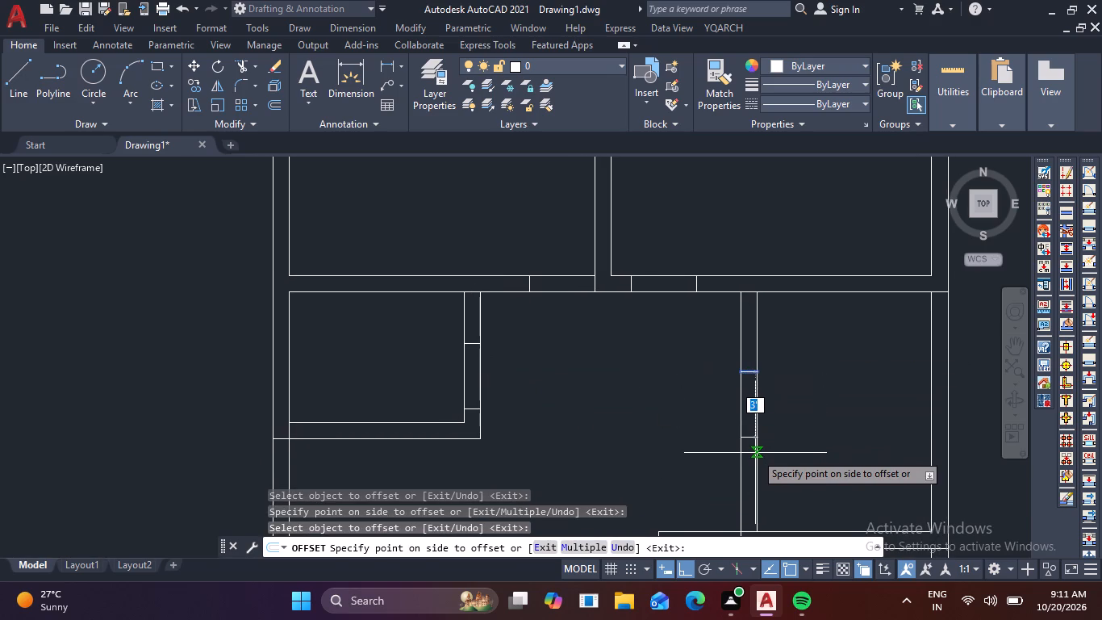
key("4")
key("apostrophe")
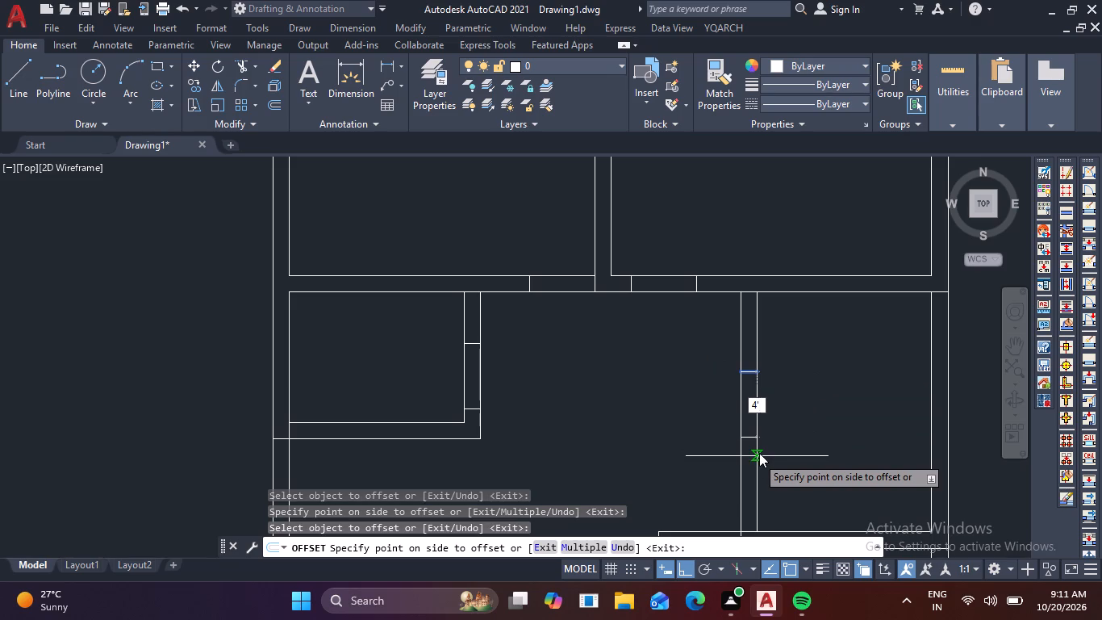
key("space")
Offset the cross line in the bottom-right room's left wall downward by 3'.
middle_click_drag(800, 448, 791, 307)
middle_click_drag(712, 467, 748, 357)
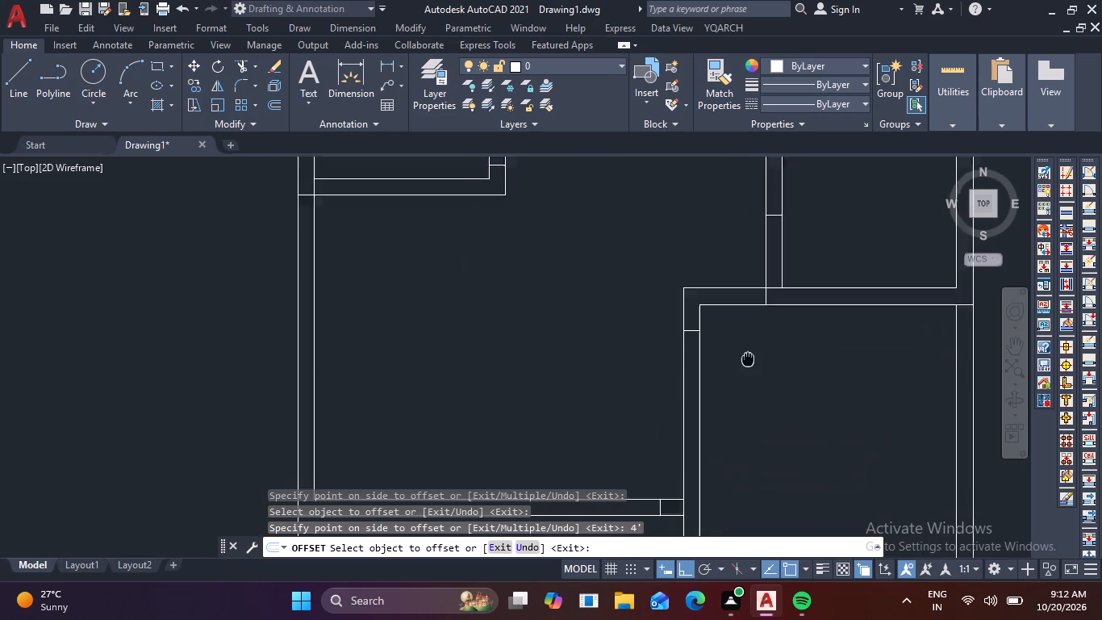
middle_click_drag(748, 357, 758, 317)
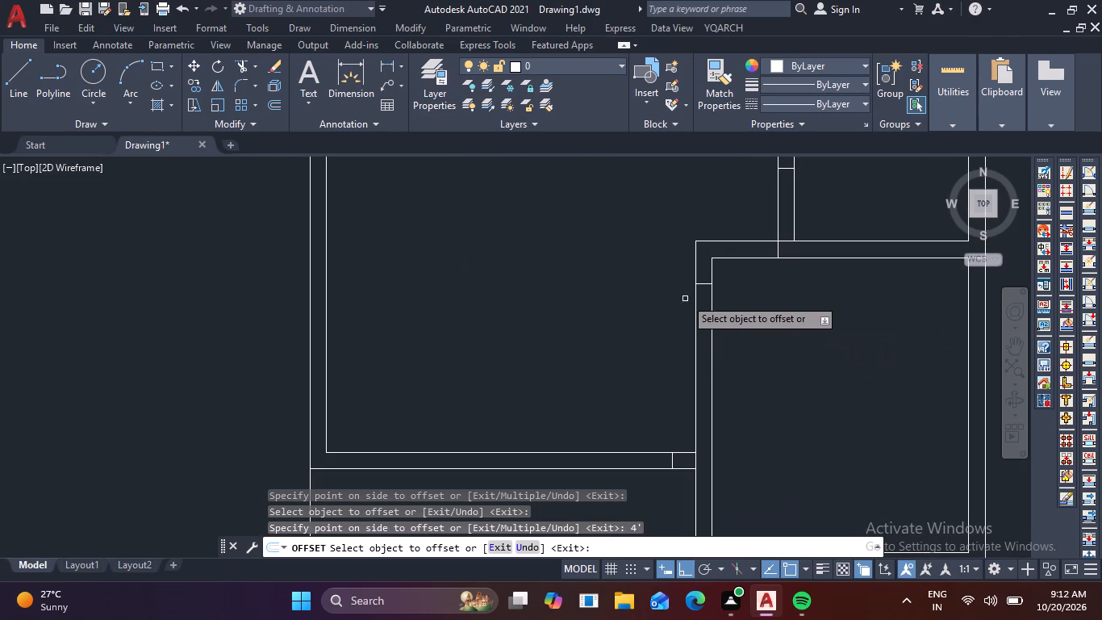
left_click(706, 284)
left_click(712, 370)
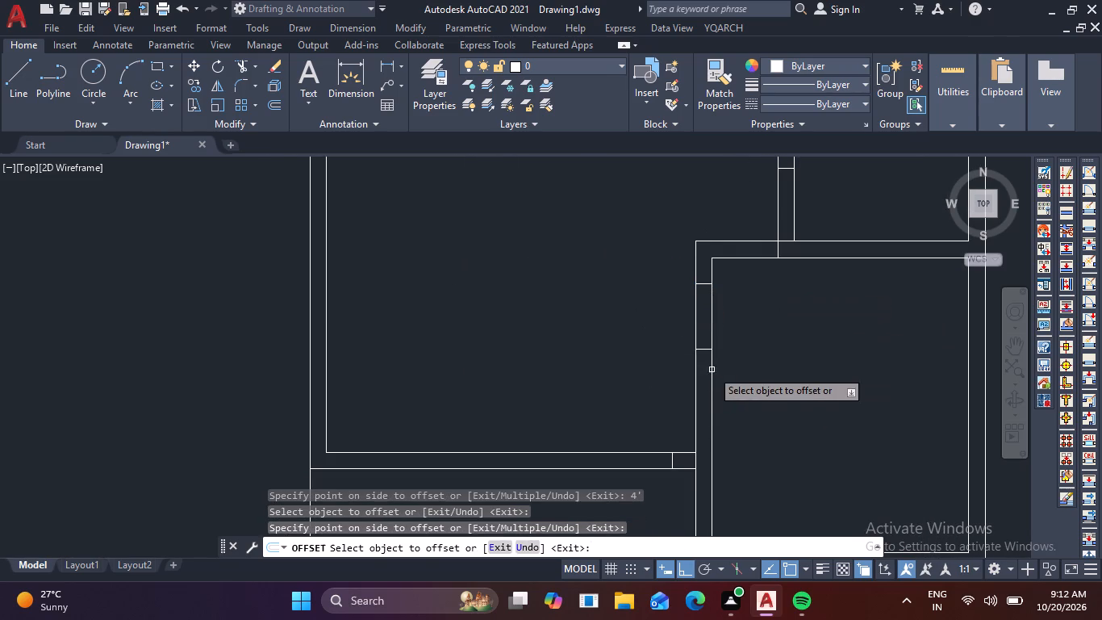
Offset the cross line in the hall's bottom wall leftward by 4' and end the Offset command.
left_click(674, 457)
key("4")
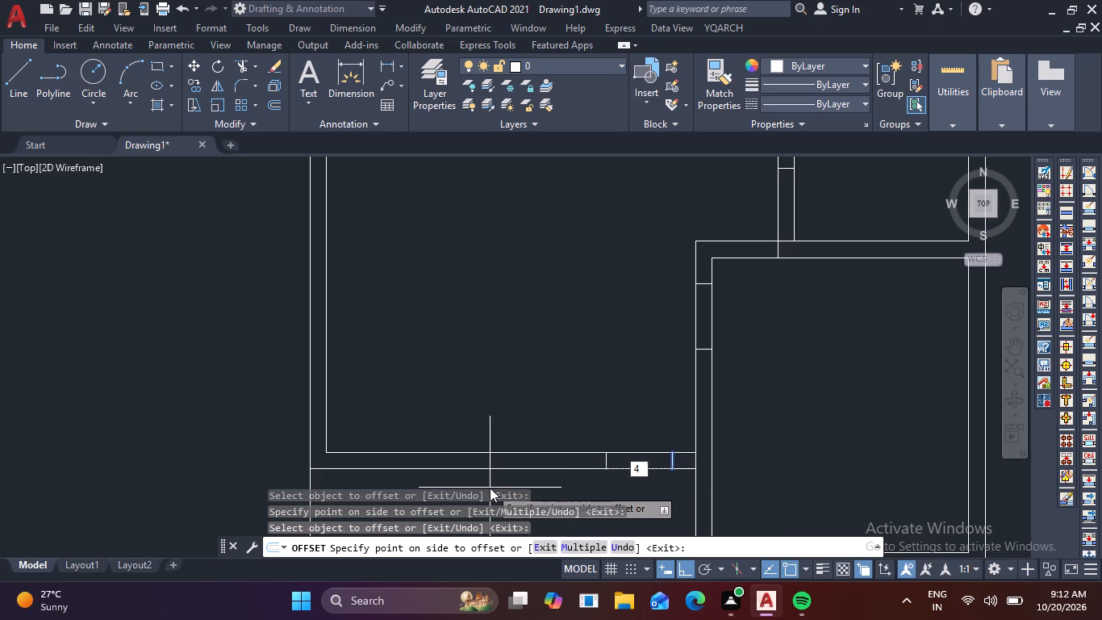
key("apostrophe")
key("space")
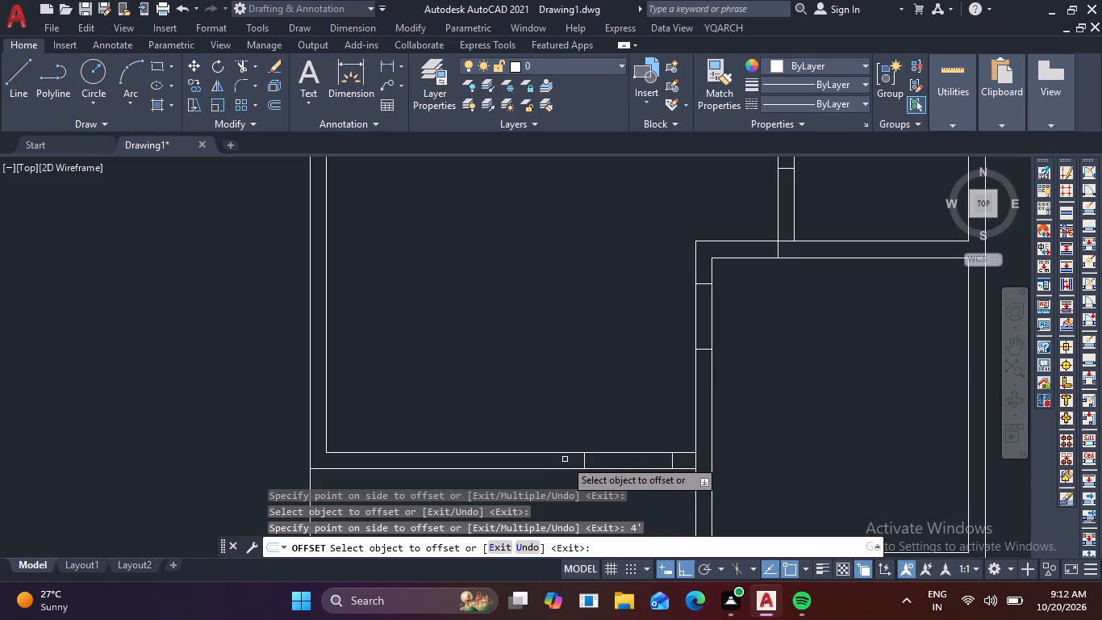
key("Escape")
scroll(555, 413, "down", 2)
middle_click_drag(540, 453, 515, 504)
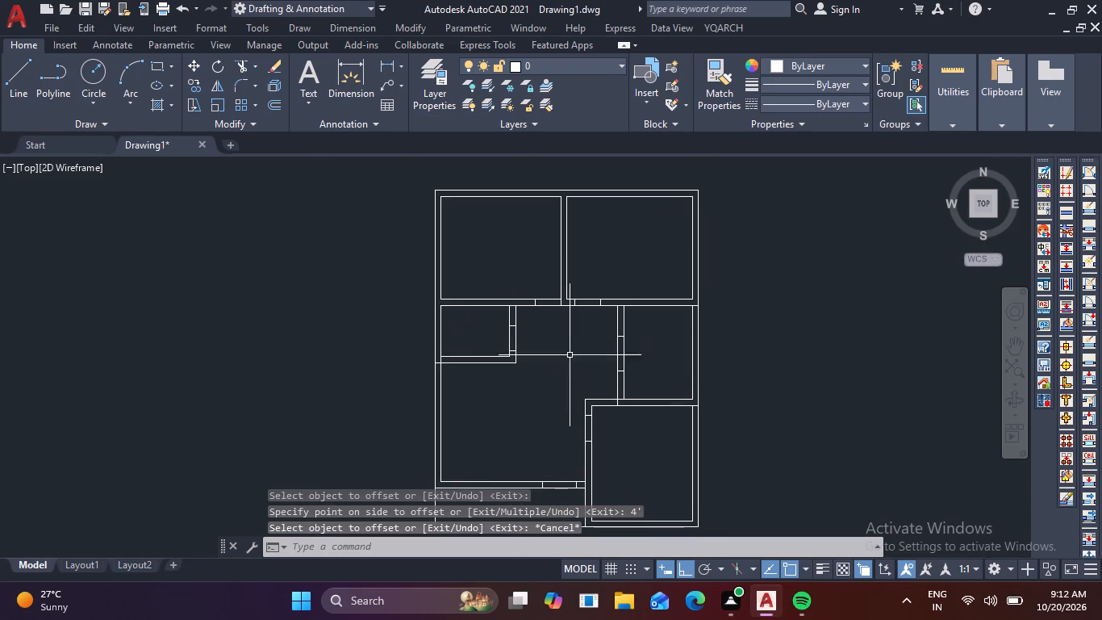
Draw a line between the midpoints of the two cross lines in the top-left room's bottom wall opening.
middle_click_drag(563, 341, 547, 406)
middle_click(541, 422)
scroll(522, 375, "up", 4)
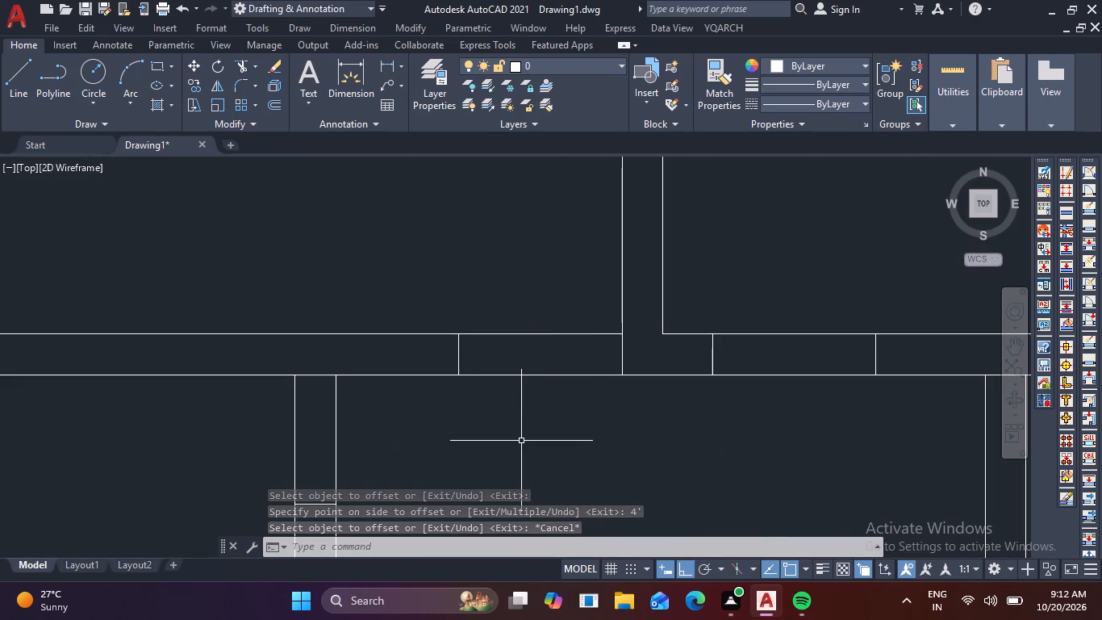
type("l")
key("space")
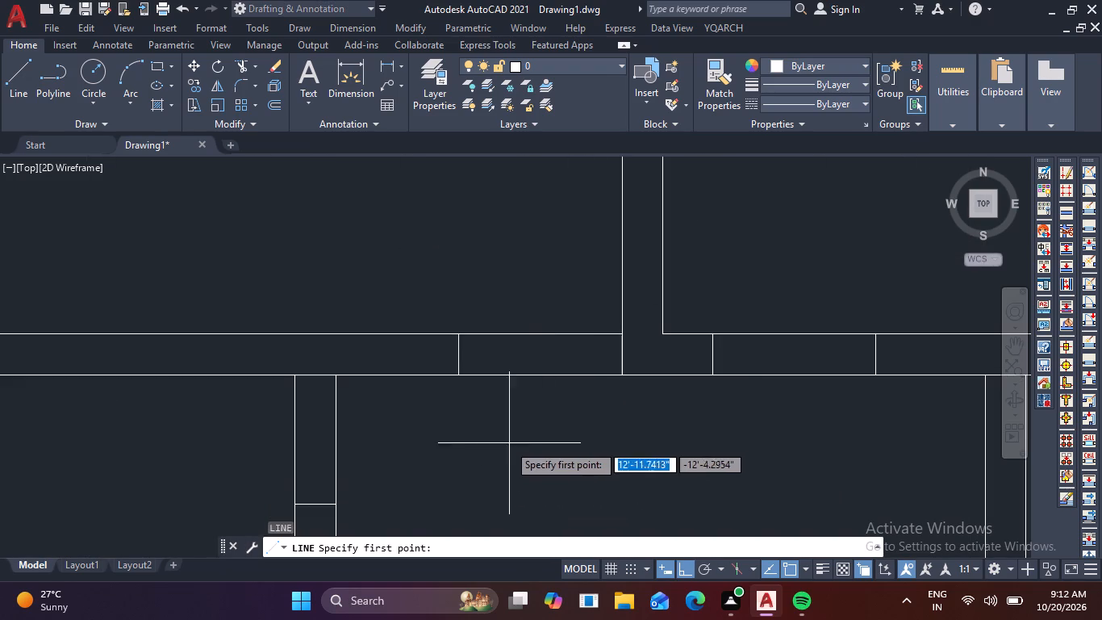
left_click(619, 357)
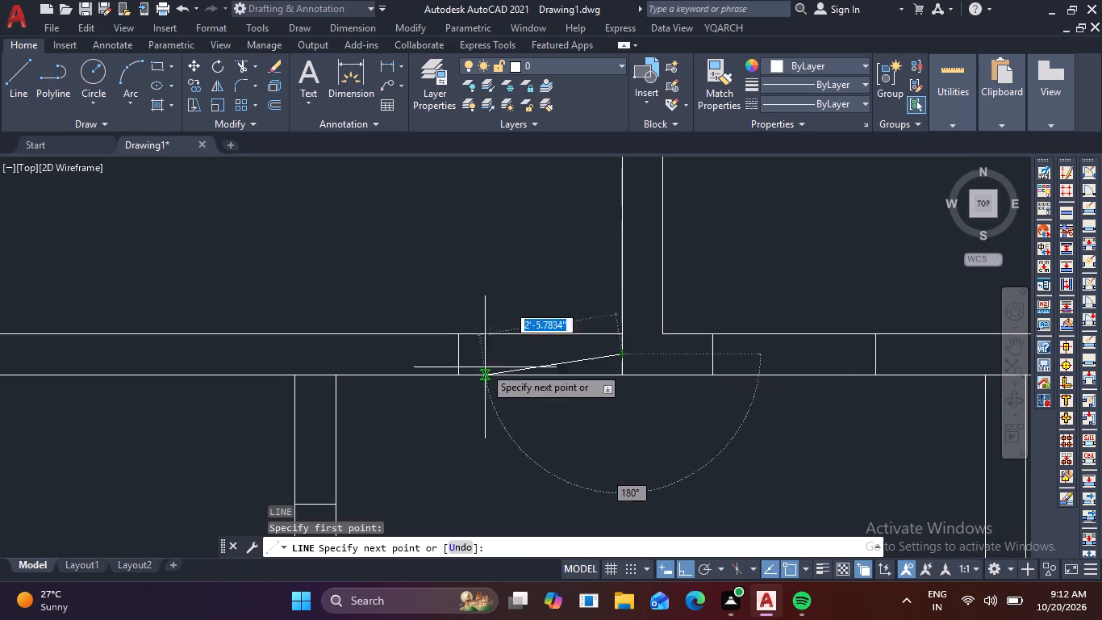
left_click(458, 358)
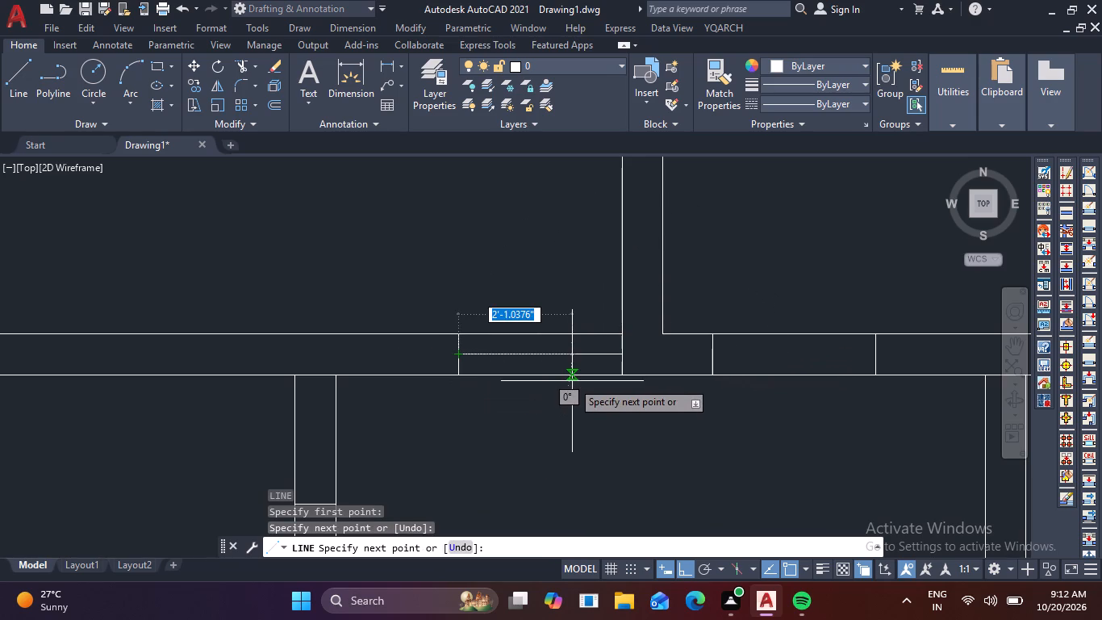
key("space")
Draw a 3' line between the midpoints of the two cross lines in the top-right room's bottom wall opening.
key("space")
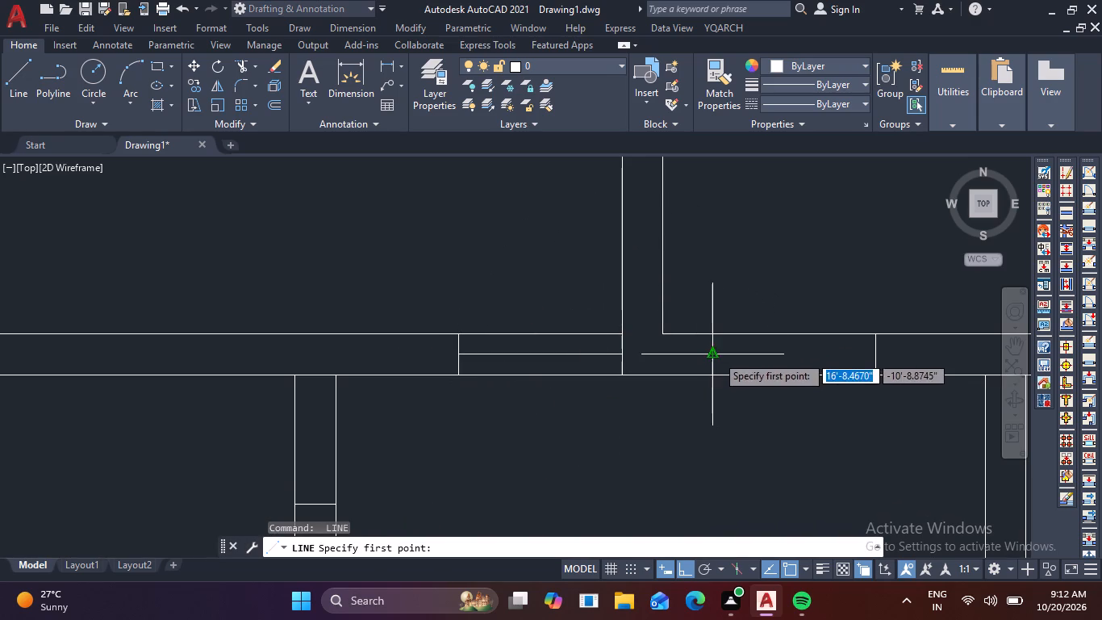
left_click(714, 353)
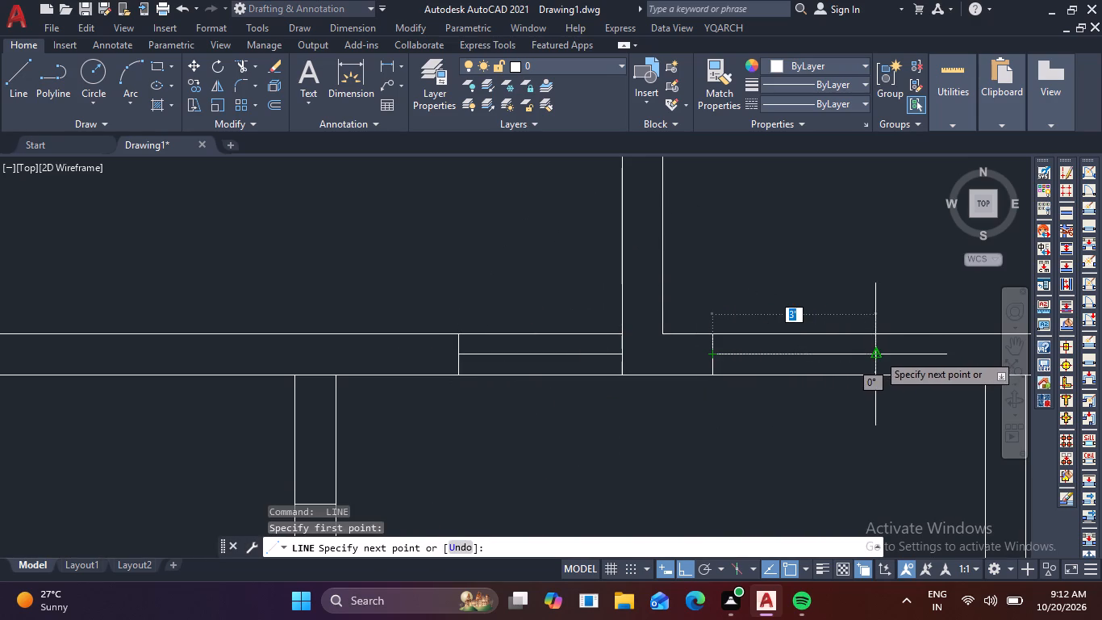
left_click(878, 354)
key("space")
Draw a 4' line between the midpoints of the two cross lines in the middle-right room's left wall opening.
scroll(877, 383, "down", 2)
middle_click_drag(865, 396, 618, 332)
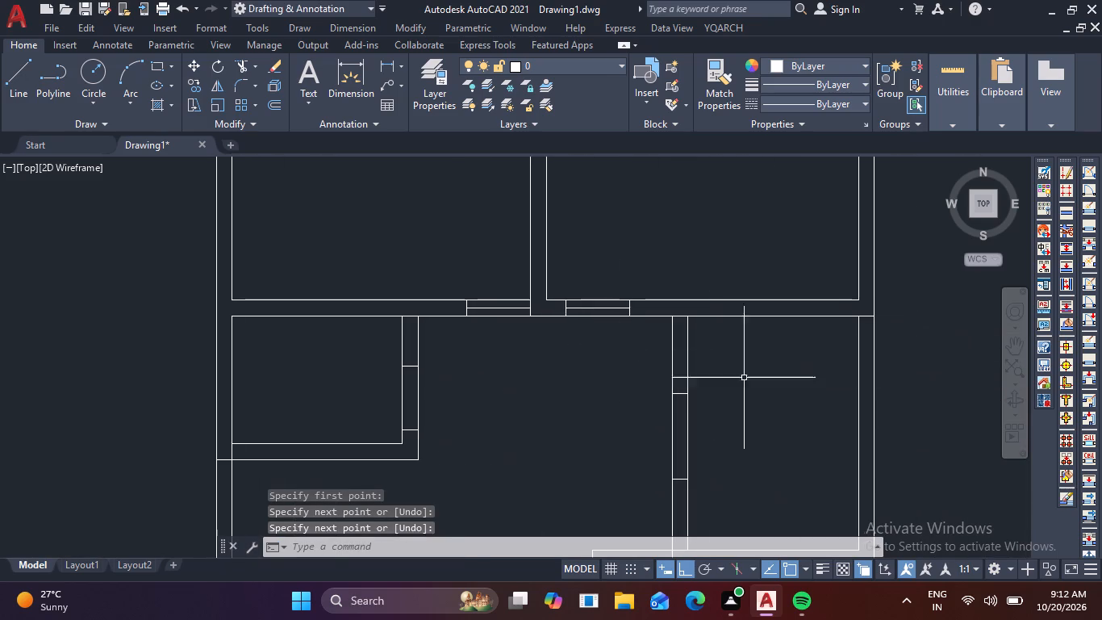
middle_click_drag(755, 393, 752, 280)
key("space")
scroll(694, 306, "up", 2)
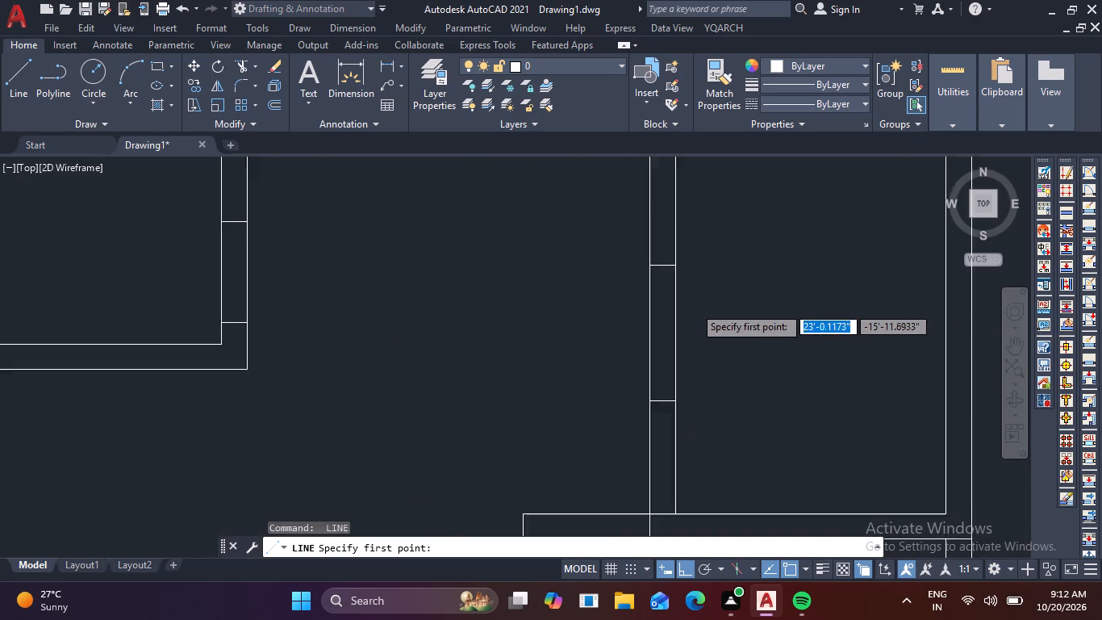
scroll(693, 306, "up", 1)
scroll(667, 241, "down", 1)
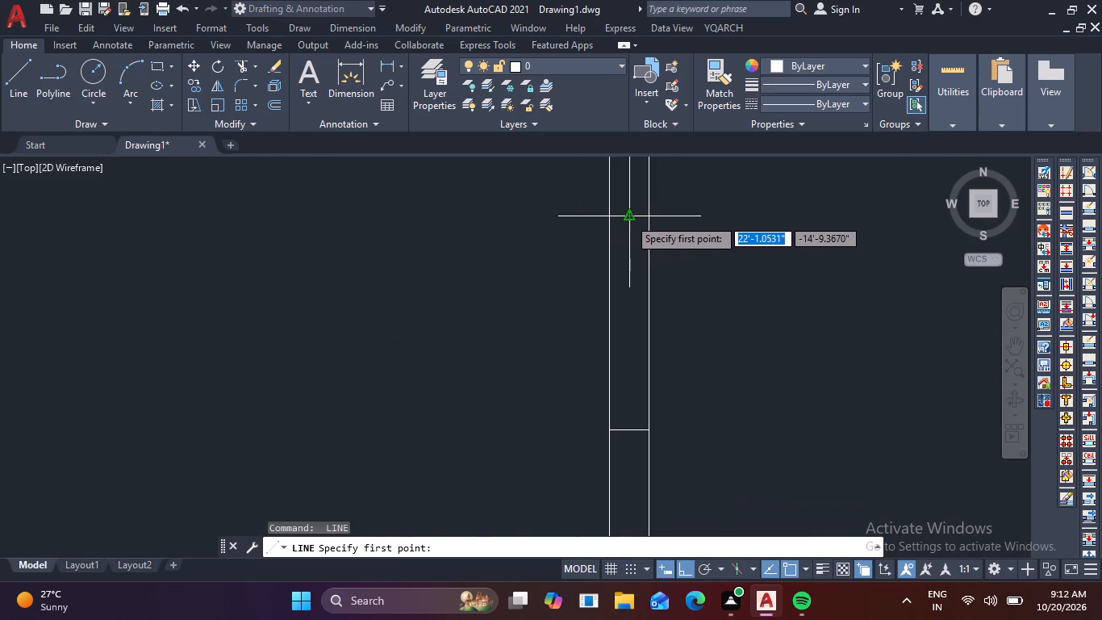
left_click(628, 218)
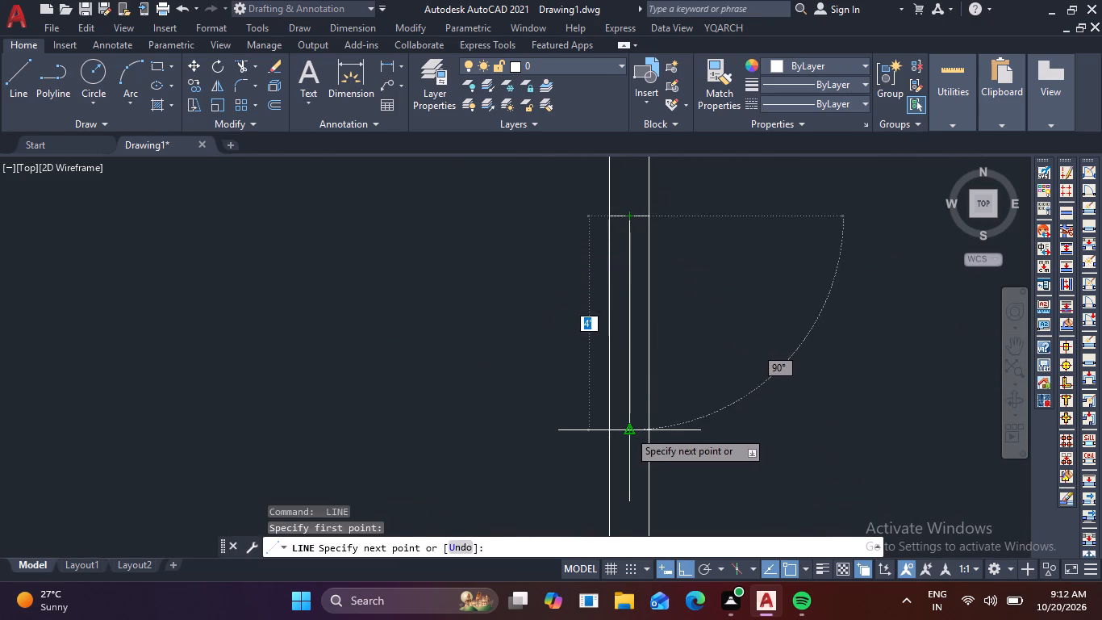
left_click(628, 430)
key("space")
Draw a 3' line between the midpoints of the two cross lines in the small middle-left room's right wall opening.
scroll(657, 419, "down", 2)
middle_click_drag(557, 401, 685, 374)
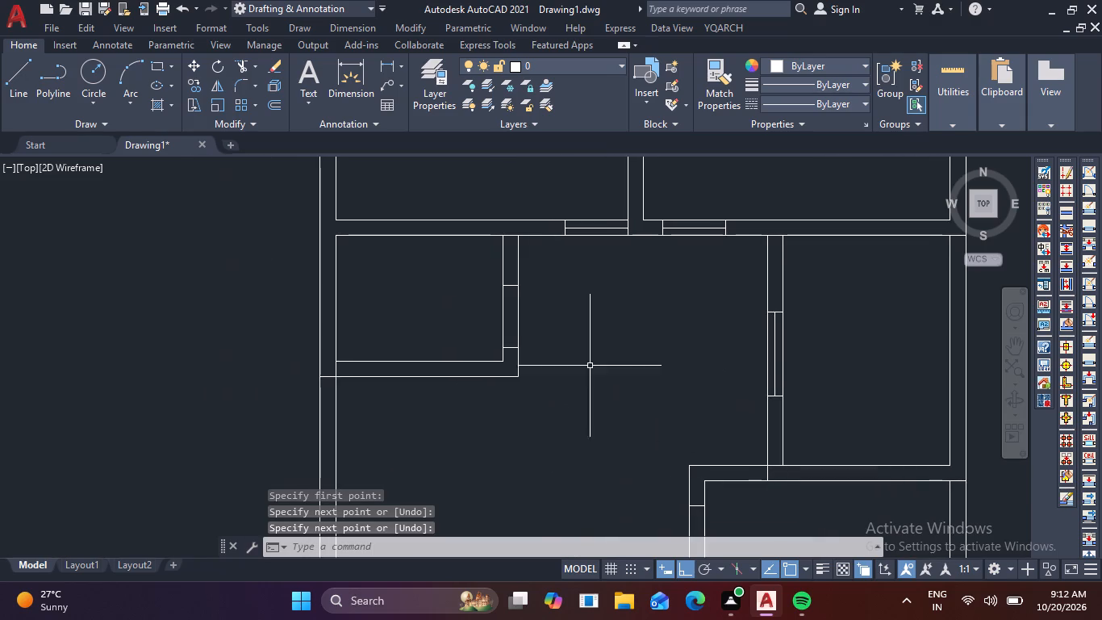
key("space")
scroll(510, 304, "up", 3)
left_click(499, 232)
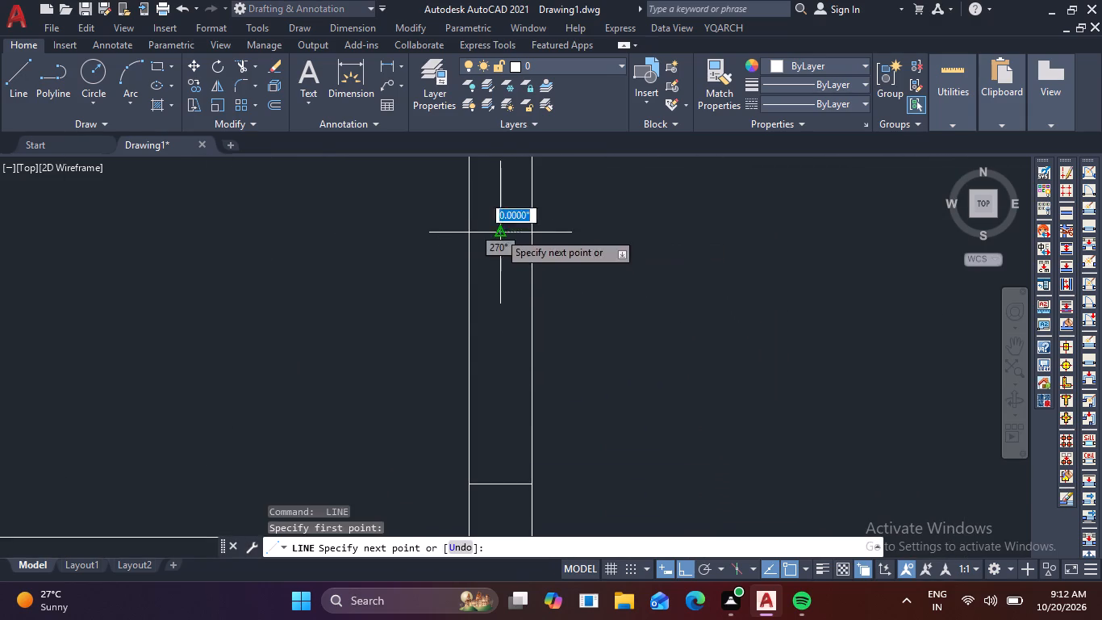
left_click(499, 483)
key("space")
Draw a line between the midpoints of the two cross lines in the bottom-right room's left wall opening.
scroll(500, 483, "down", 2)
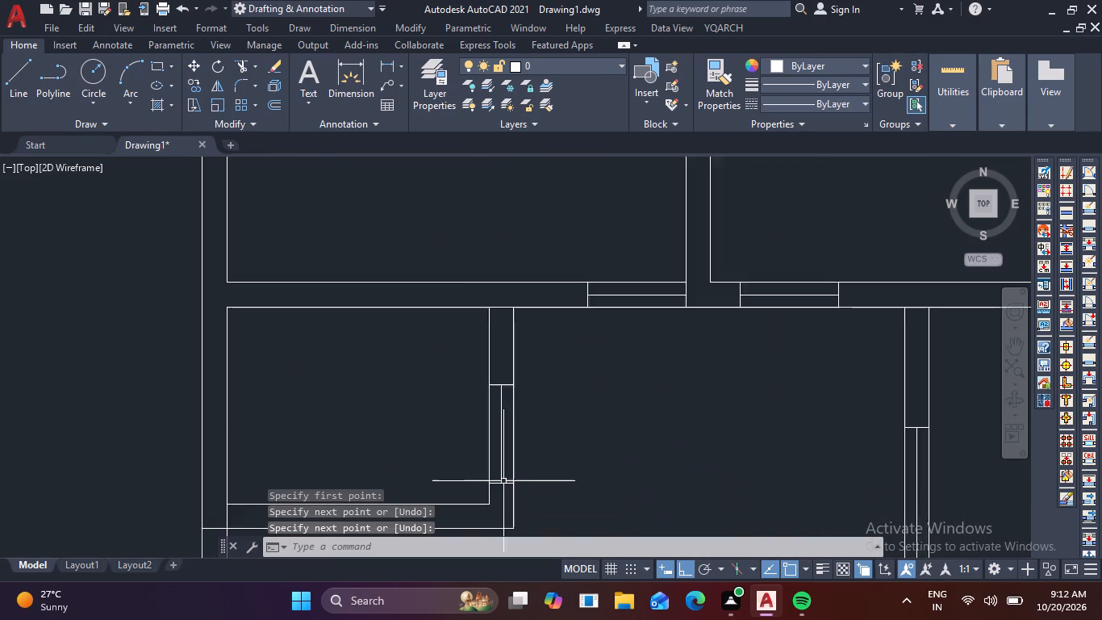
scroll(504, 480, "down", 1)
middle_click_drag(613, 469, 629, 364)
middle_click_drag(667, 289, 659, 213)
middle_click_drag(724, 400, 686, 270)
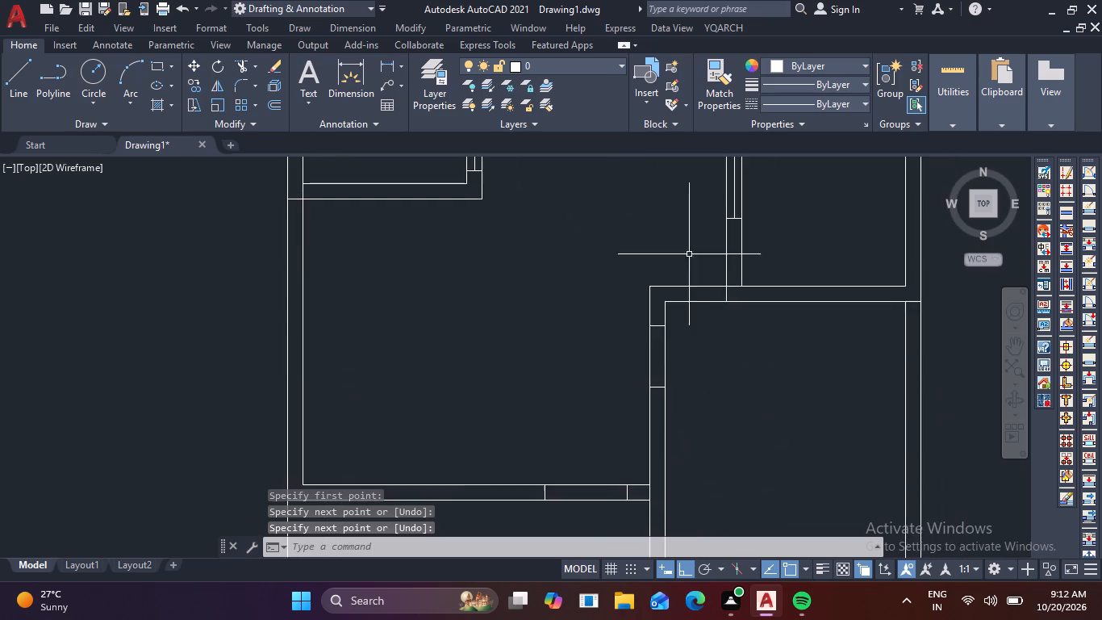
scroll(691, 320, "up", 2)
key("space")
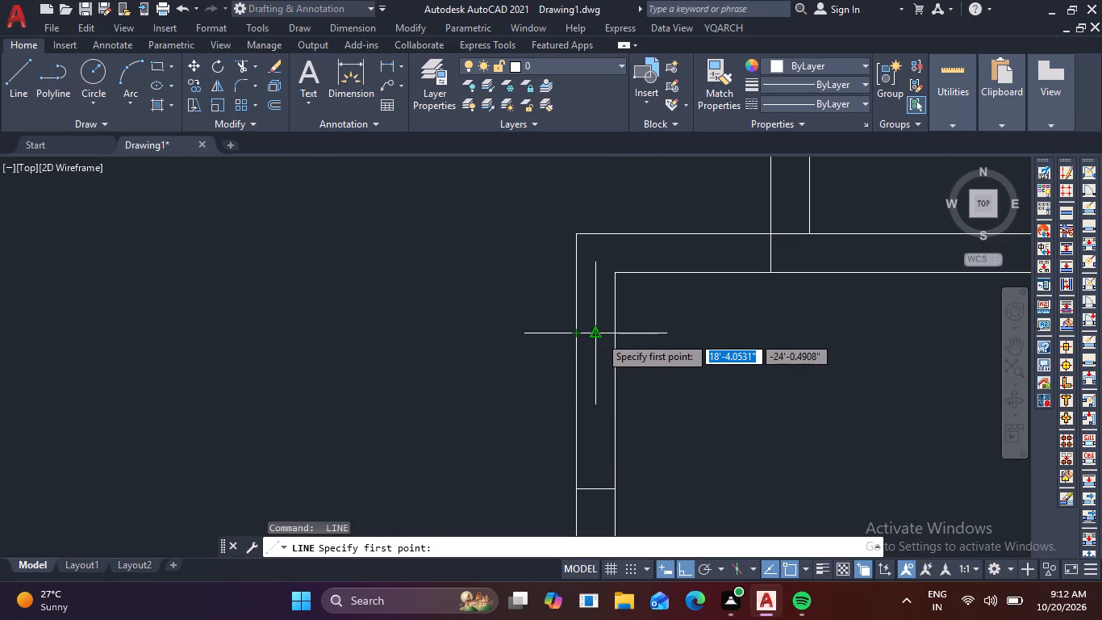
left_click(599, 336)
left_click(595, 492)
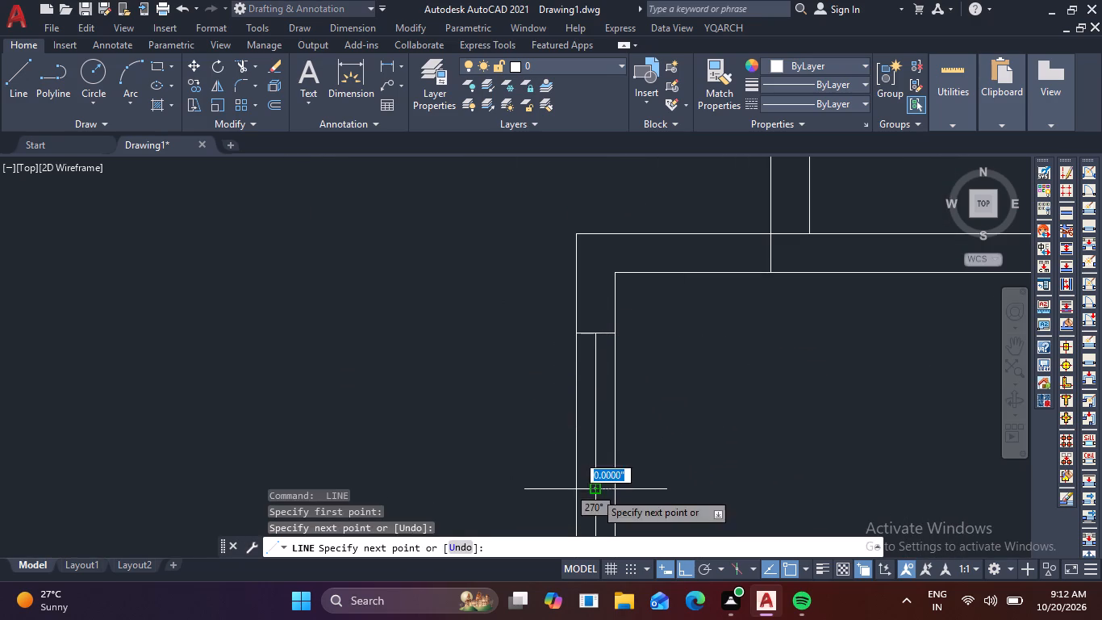
key("space")
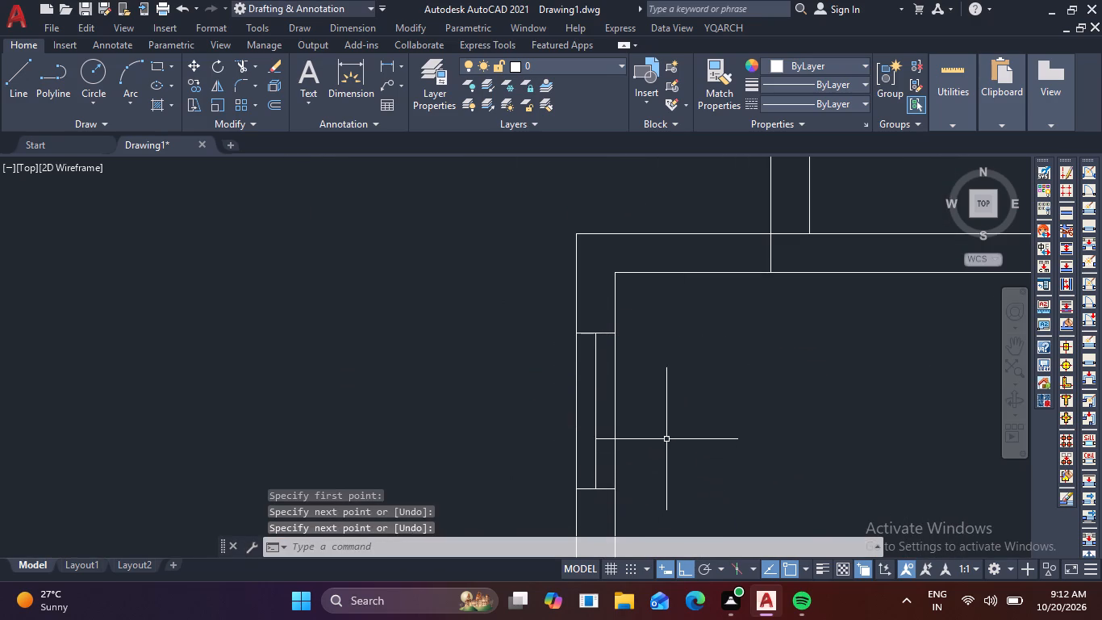
Draw a line between the midpoints of the two cross lines in the hall's bottom wall opening and end the Line command.
scroll(688, 489, "down", 2)
scroll(696, 484, "up", 1)
middle_click_drag(714, 471, 738, 68)
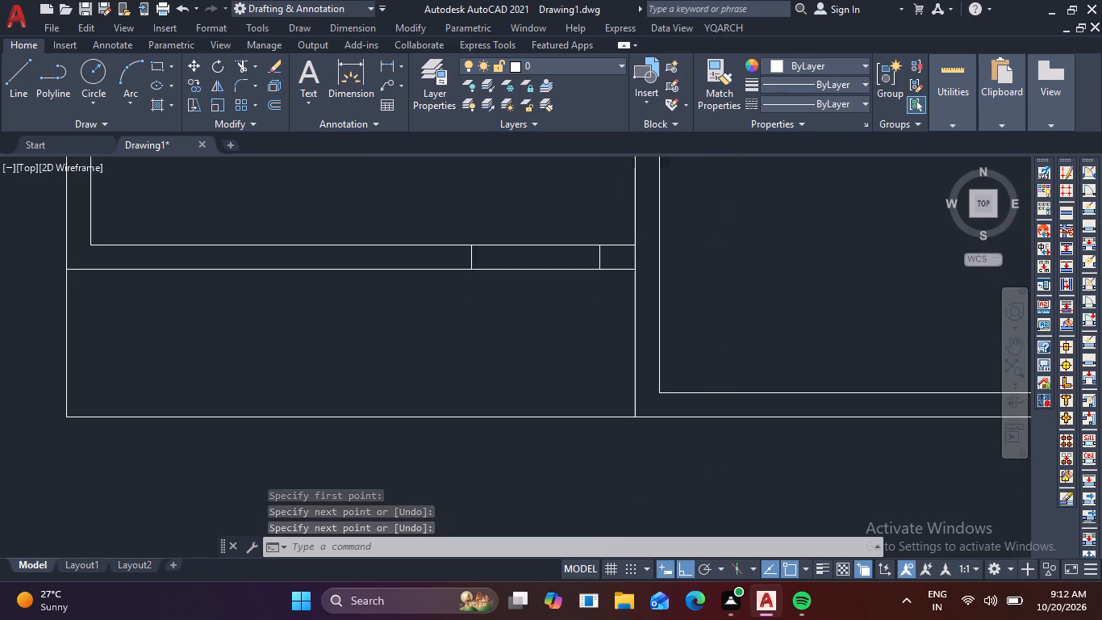
middle_click_drag(738, 68, 739, 67)
key("space")
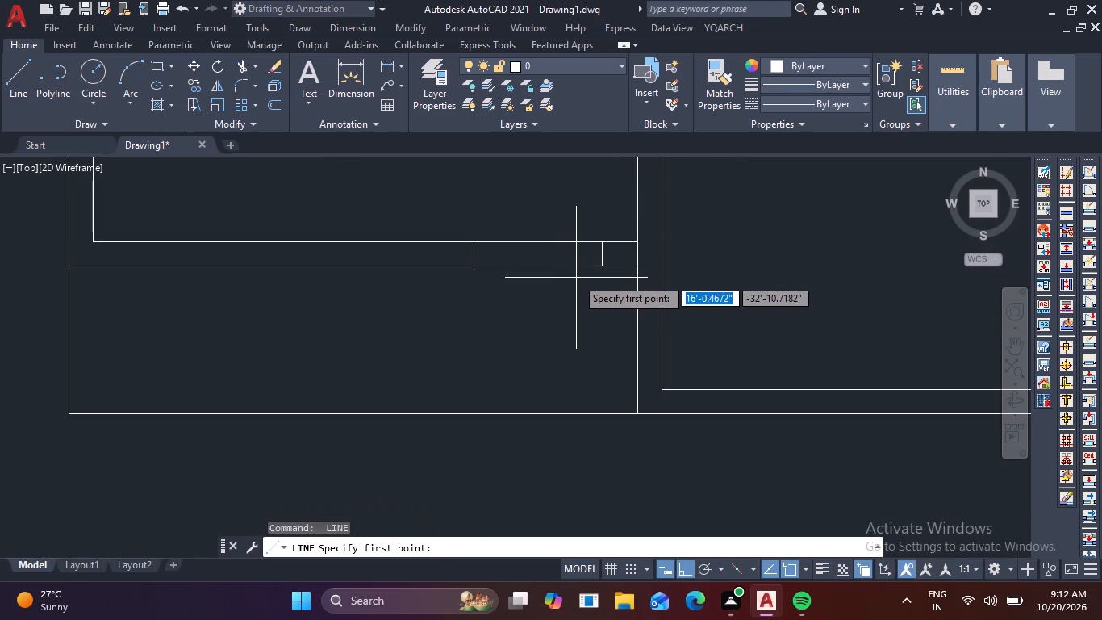
scroll(588, 261, "up", 2)
middle_click_drag(595, 256, 607, 314)
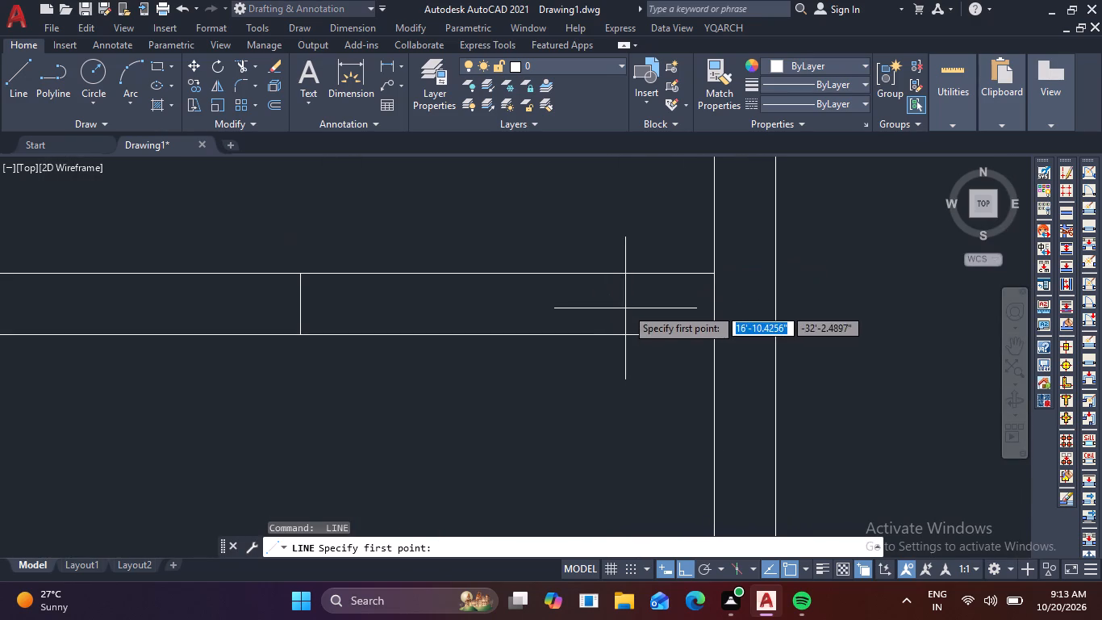
left_click_drag(627, 308, 607, 304)
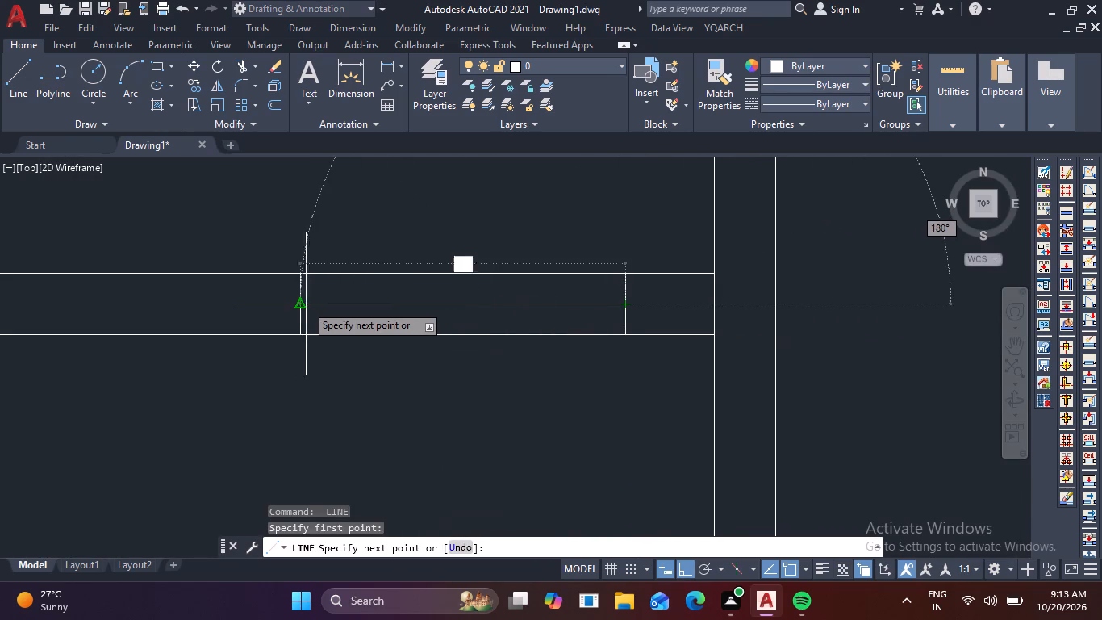
left_click(298, 304)
key("space")
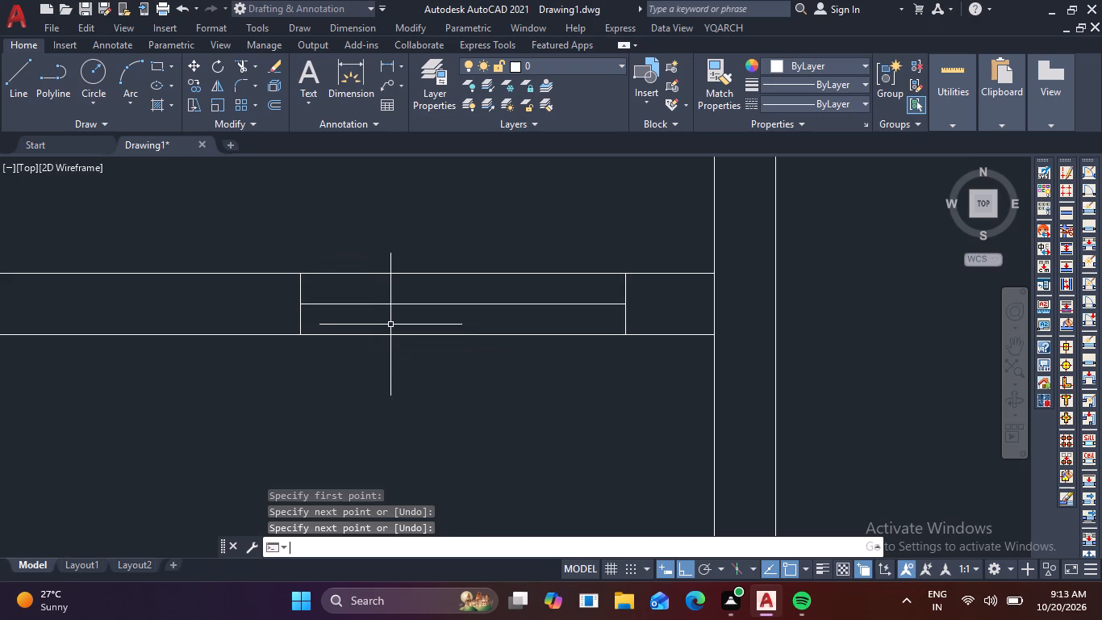
key("Escape")
Trim the lower wall line between the cross lines of the hall's bottom wall opening.
type("tr")
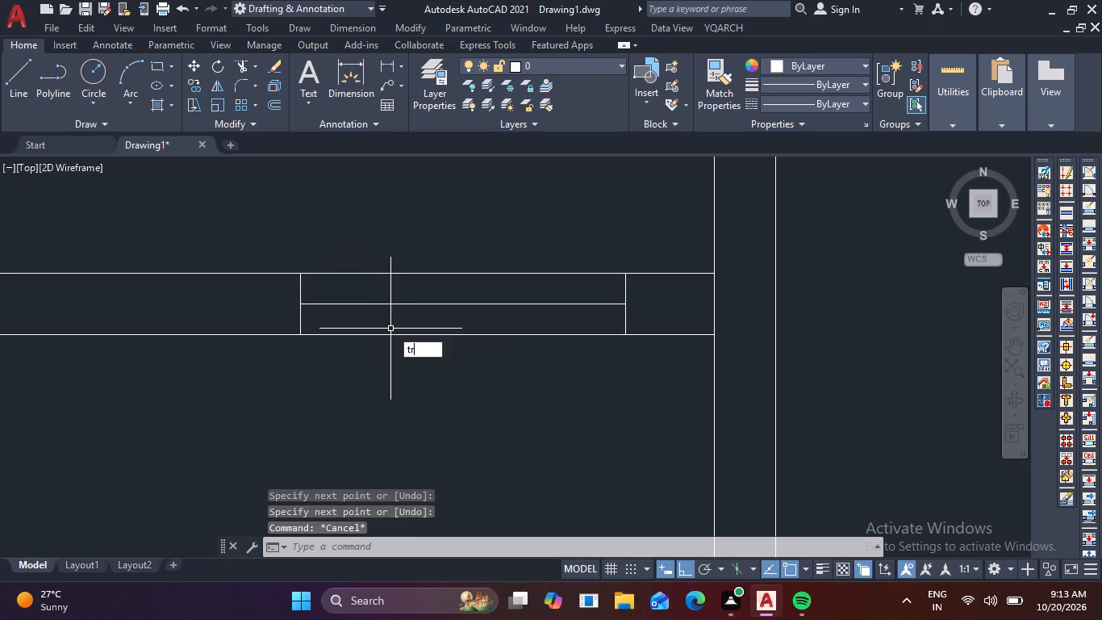
key("space")
left_click(458, 335)
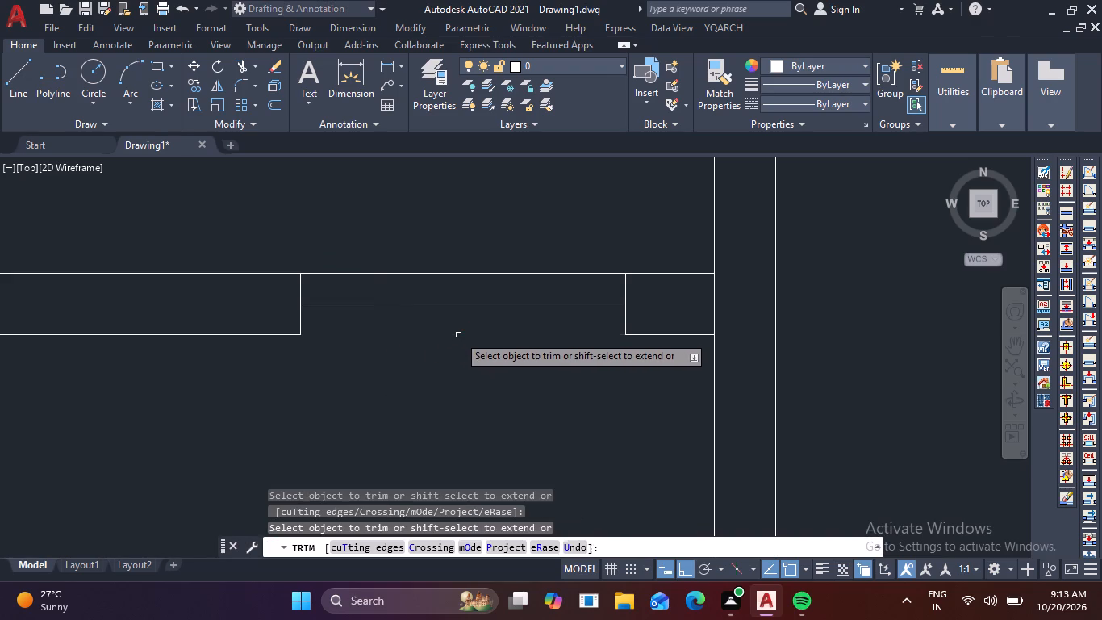
Trim both wall lines across the opening in the bottom-right room's left wall, keeping the centre line.
scroll(455, 339, "down", 3)
middle_click_drag(471, 269, 452, 354)
scroll(499, 300, "up", 2)
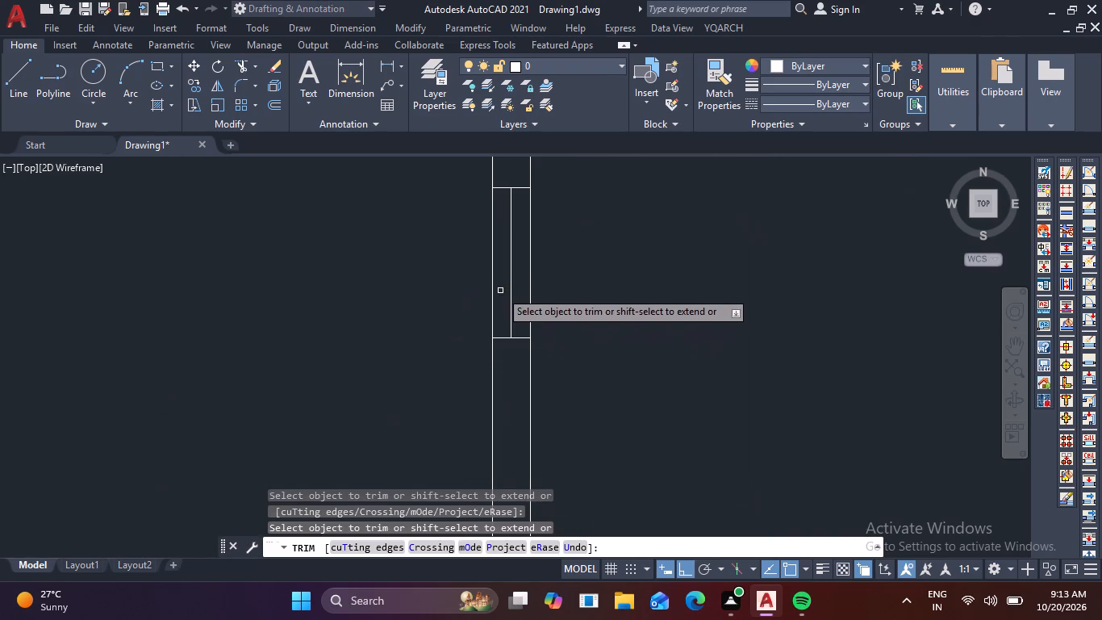
left_click(492, 270)
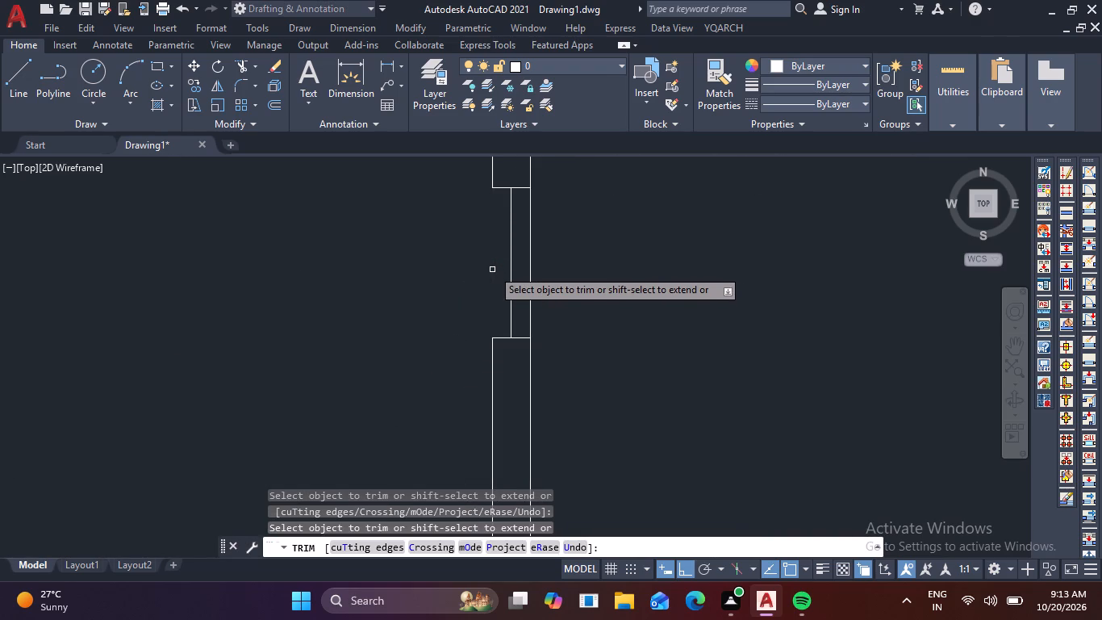
left_click(532, 262)
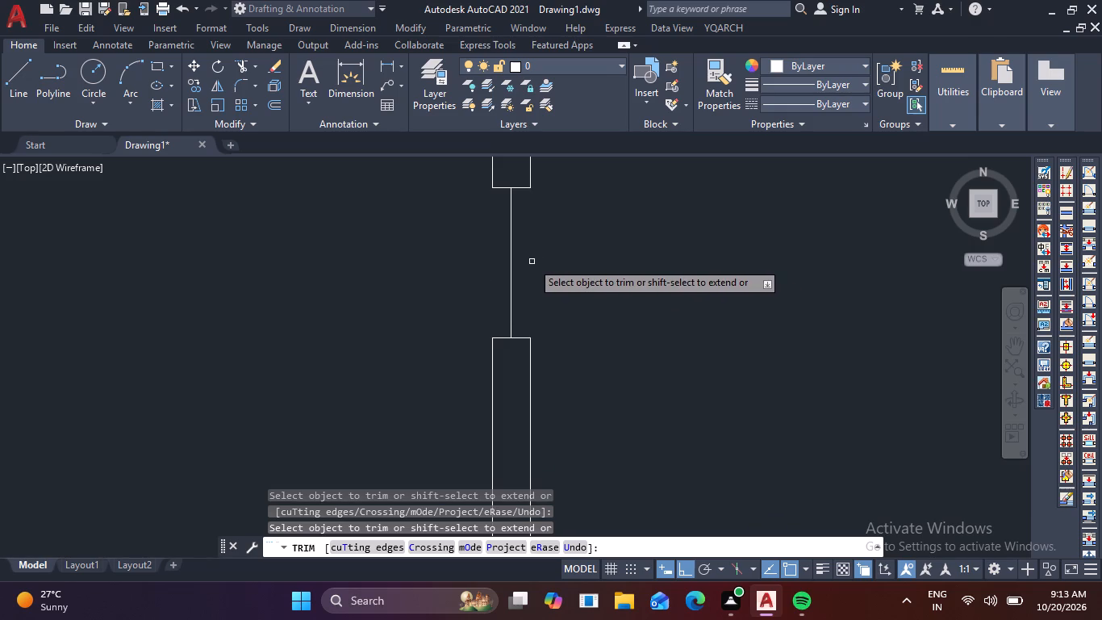
Trim both wall lines across the opening in the small middle-left room's right wall, keeping the centre line.
scroll(473, 271, "down", 2)
middle_click_drag(407, 261, 531, 369)
middle_click_drag(509, 266, 499, 413)
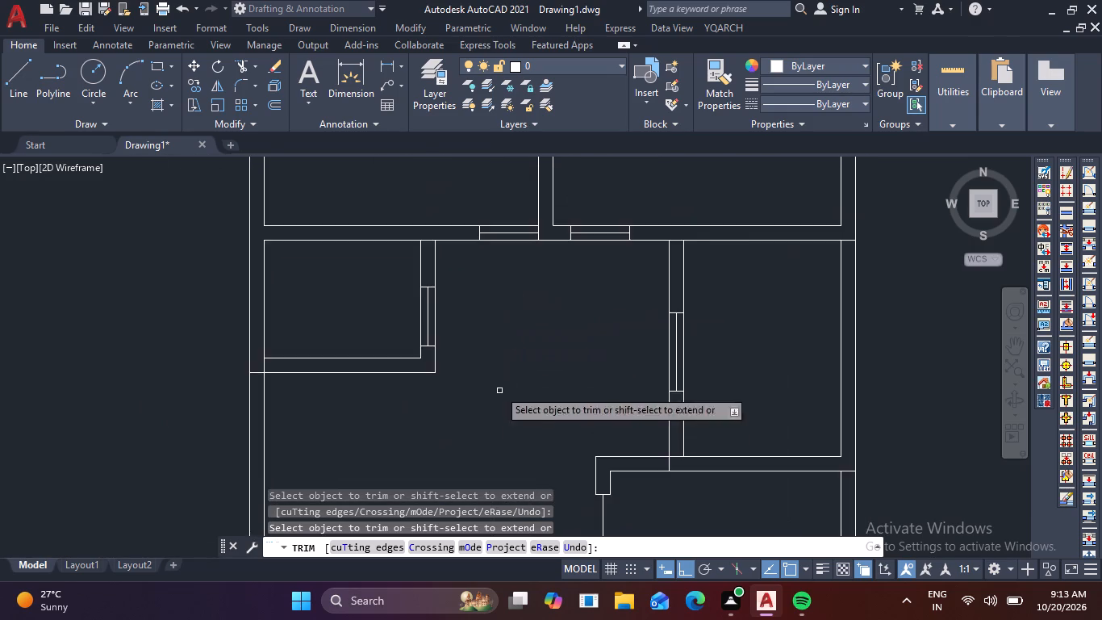
scroll(459, 312, "up", 2)
left_click(390, 312)
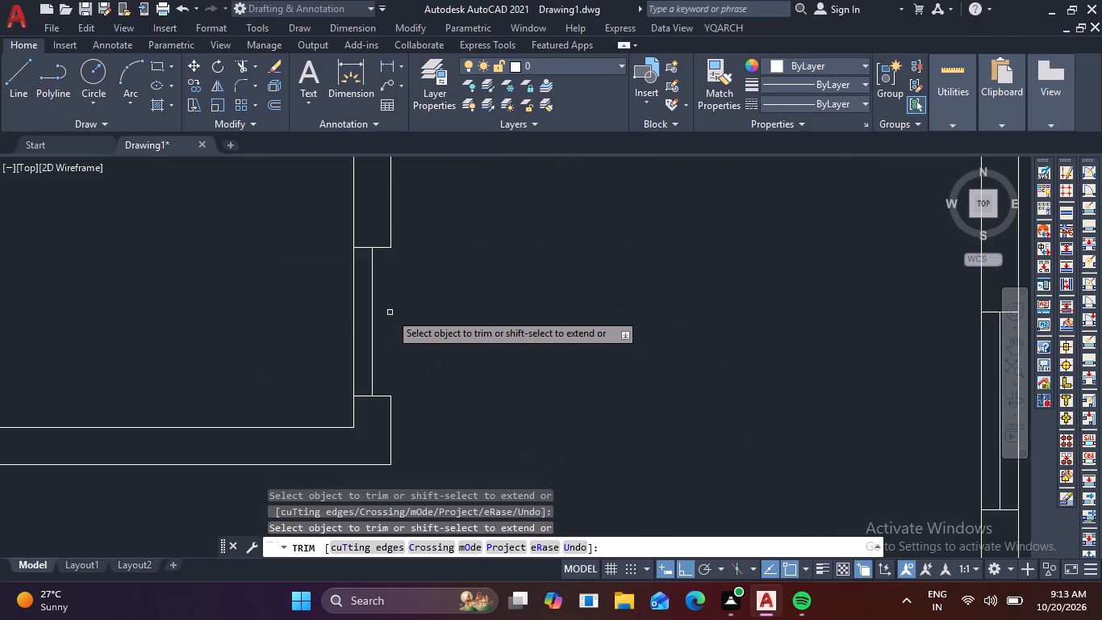
left_click(353, 325)
Remove both wall lines and the centre line across the 4' opening in the middle-right room's left wall with Trim.
scroll(442, 304, "down", 3)
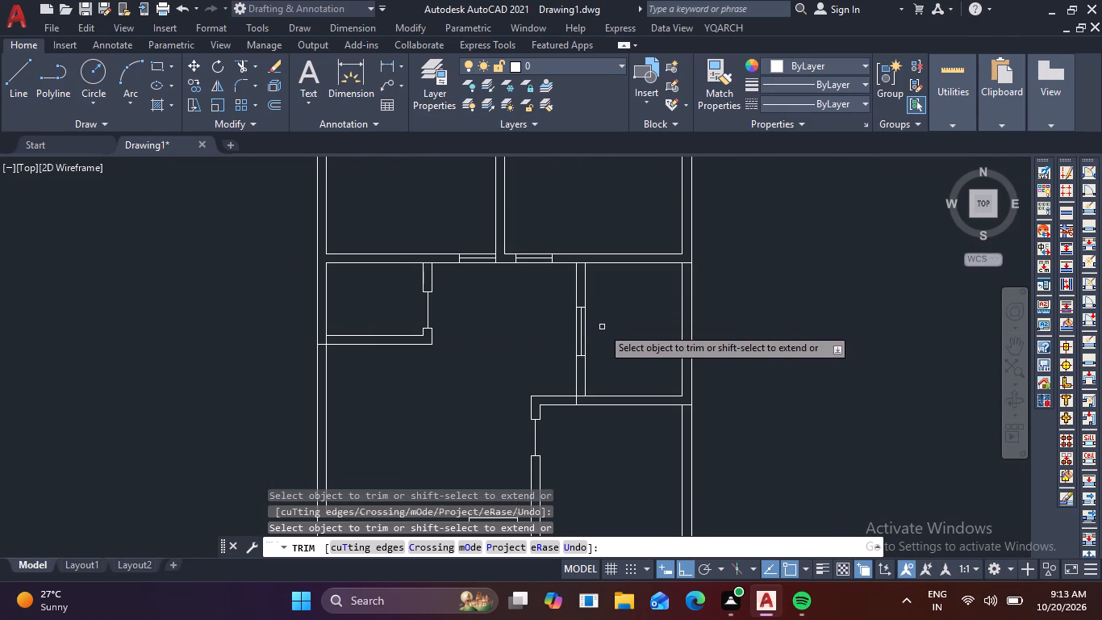
scroll(595, 329, "up", 3)
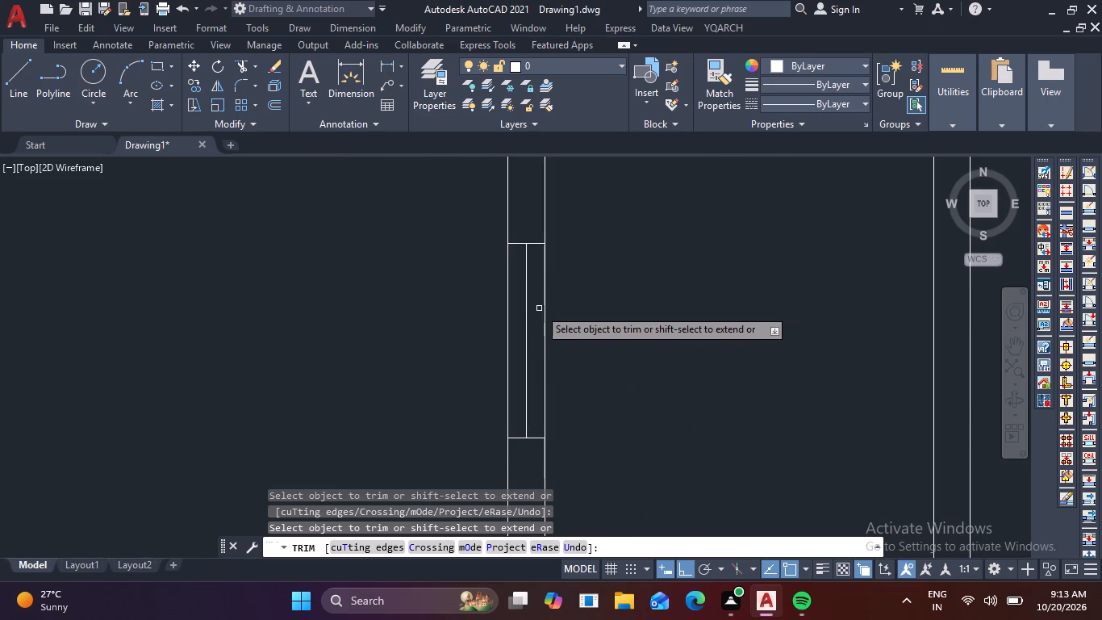
left_click(542, 314)
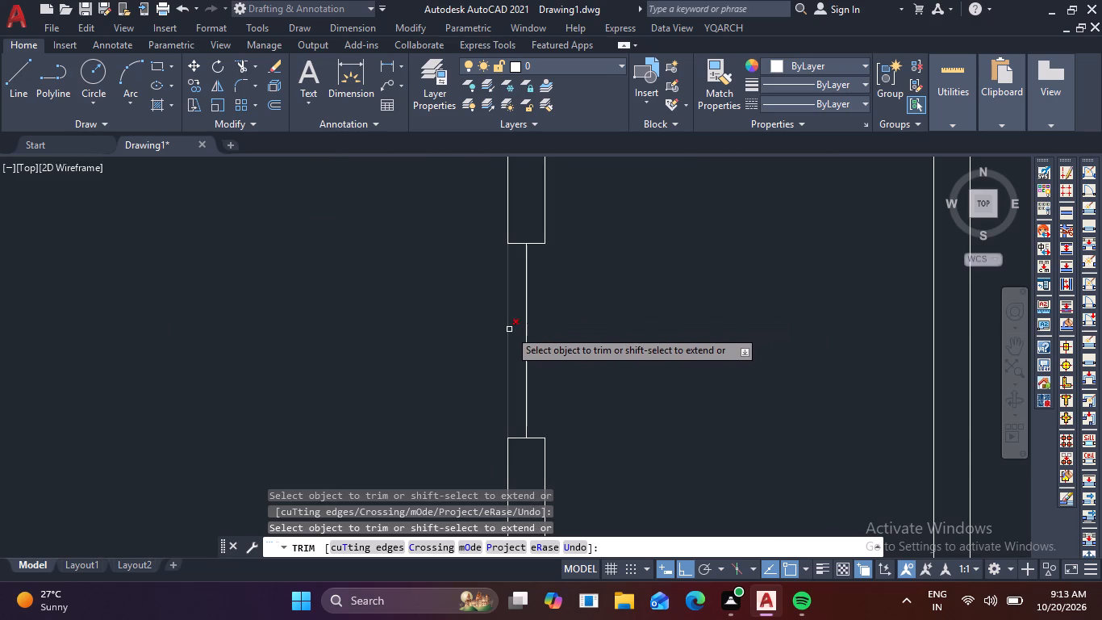
left_click(509, 329)
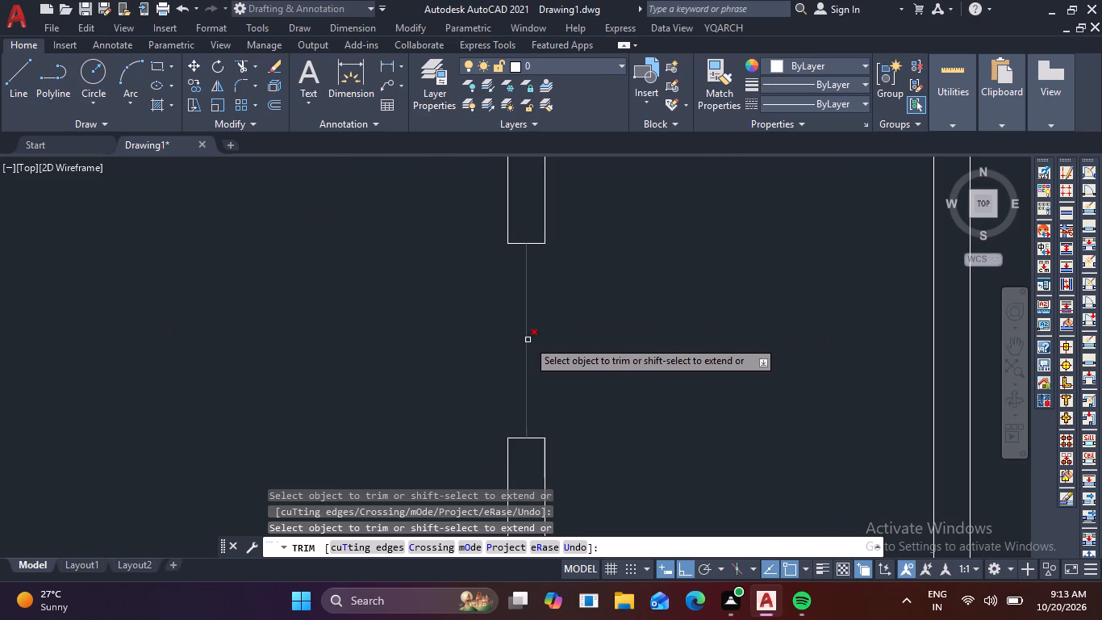
left_click(528, 340)
Trim both wall lines across the opening in the top-right room's bottom wall, keeping the centre line.
scroll(478, 319, "down", 2)
middle_click_drag(457, 312, 471, 450)
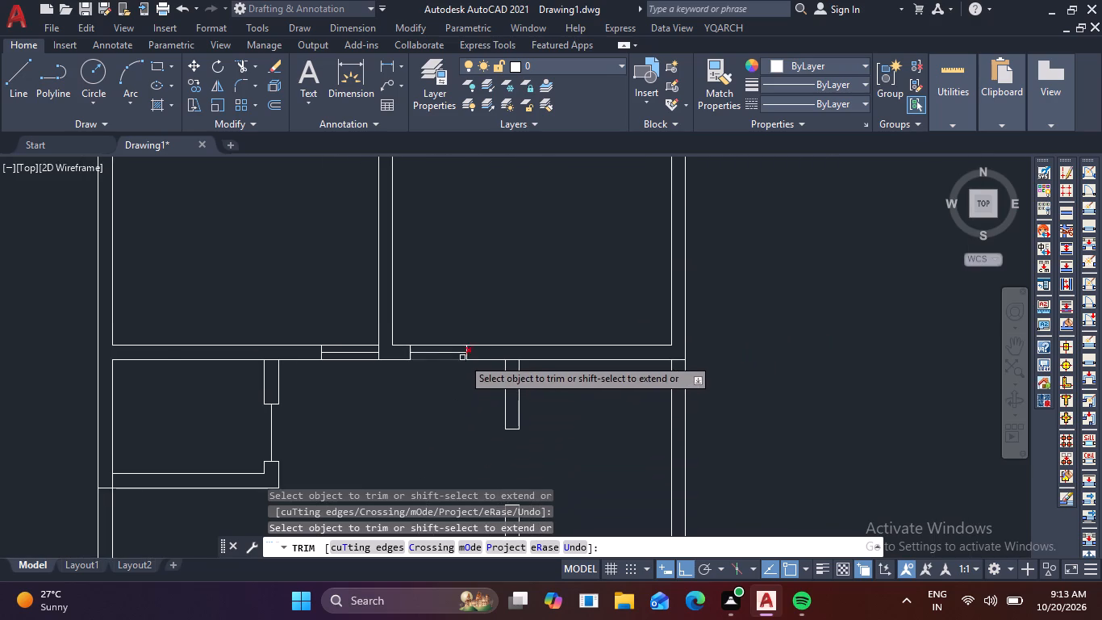
scroll(462, 358, "up", 2)
left_click(437, 365)
left_click(436, 329)
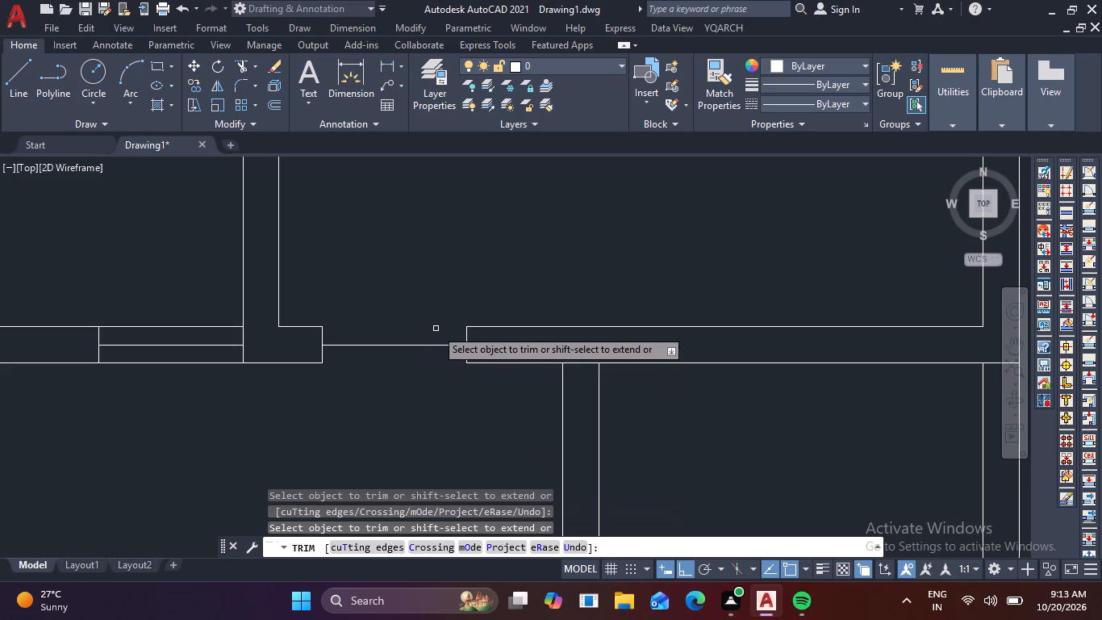
Trim both wall lines across the opening in the top-left room's bottom wall, keeping the centre line.
left_click(221, 325)
left_click(218, 332)
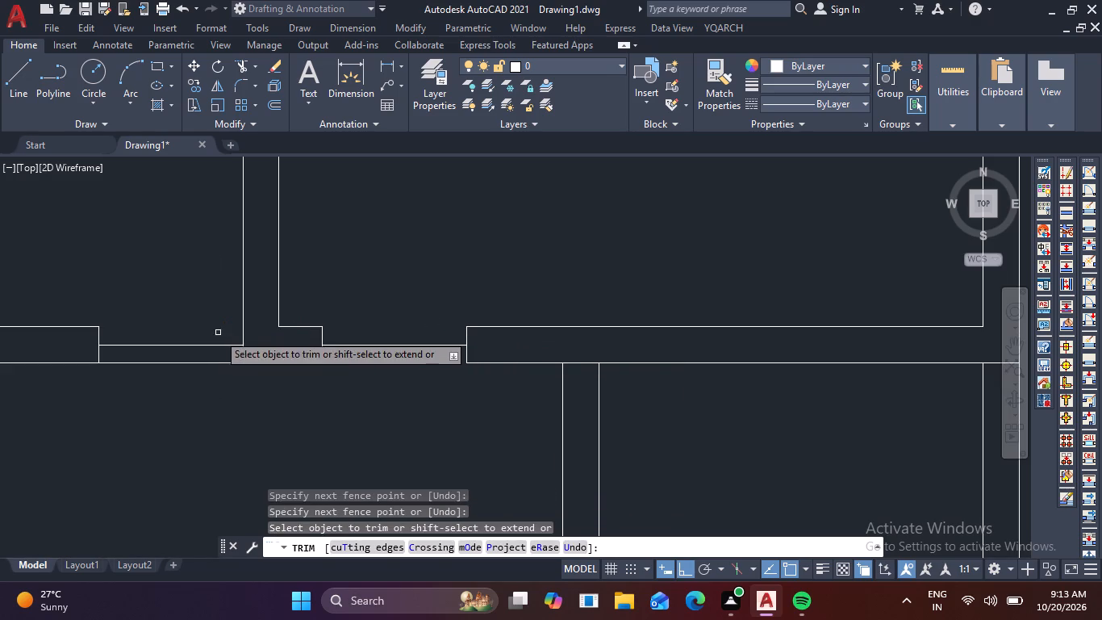
left_click(221, 361)
scroll(273, 399, "down", 2)
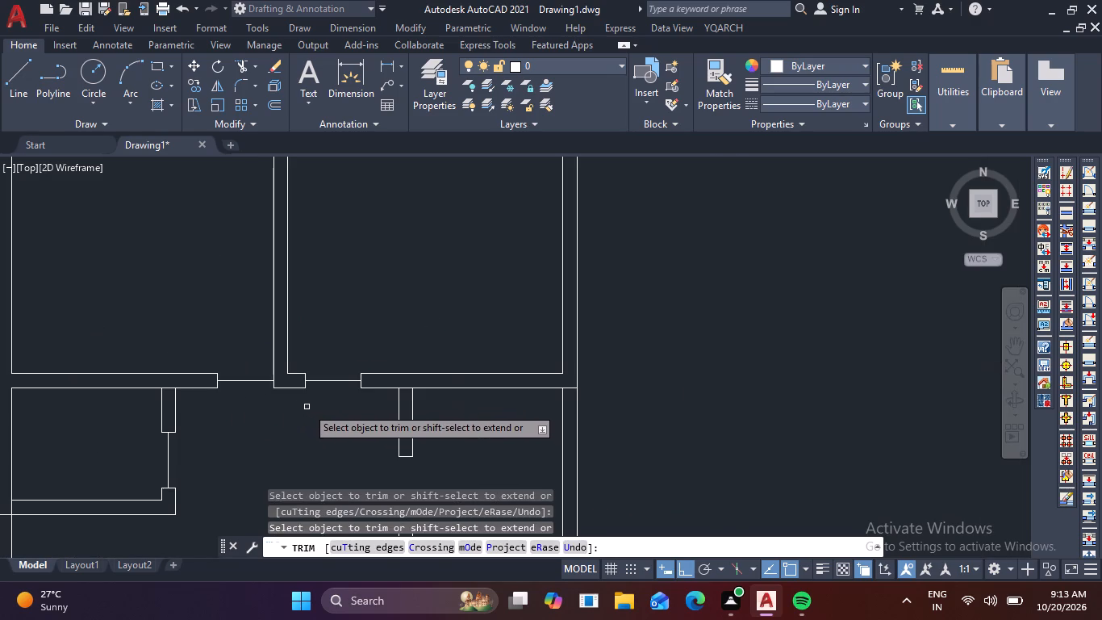
scroll(313, 408, "down", 1)
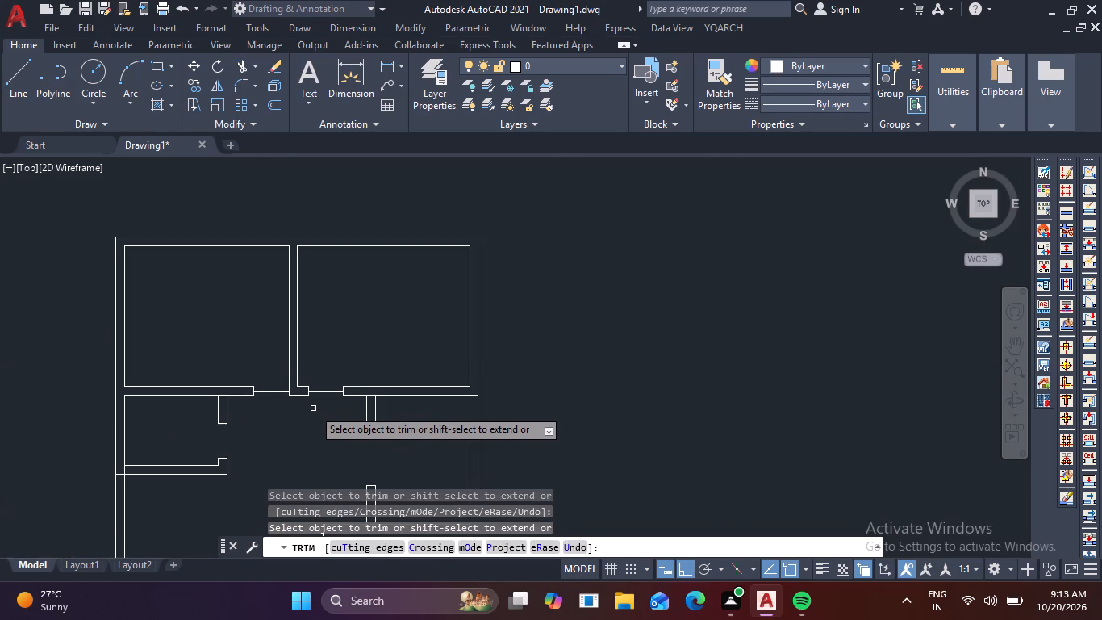
scroll(313, 408, "down", 1)
middle_click_drag(308, 425, 351, 291)
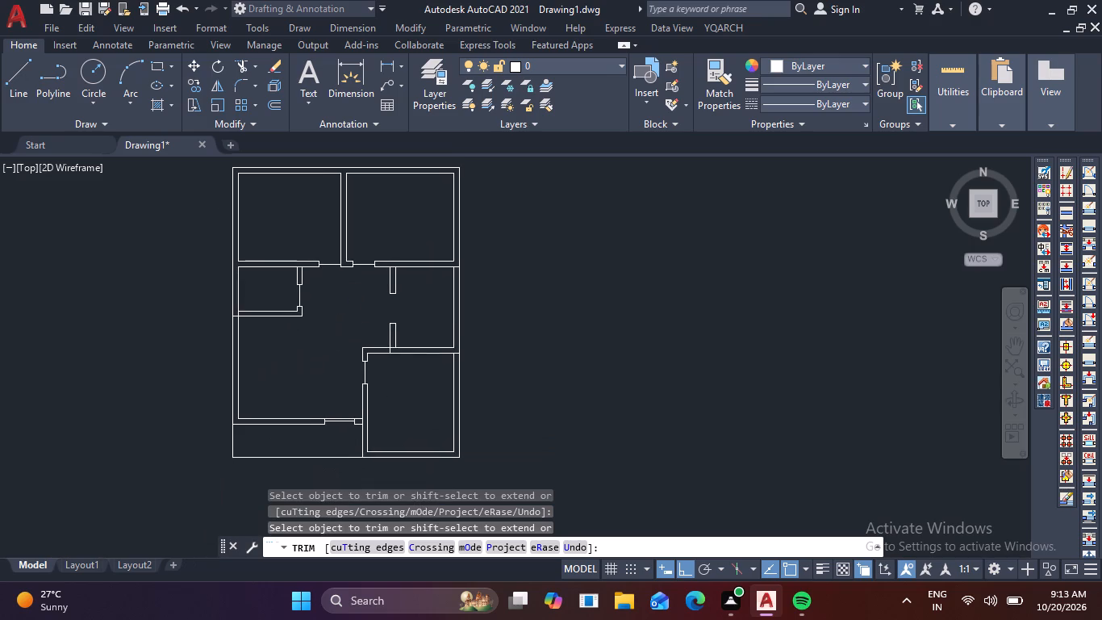
middle_click_drag(352, 305, 348, 371)
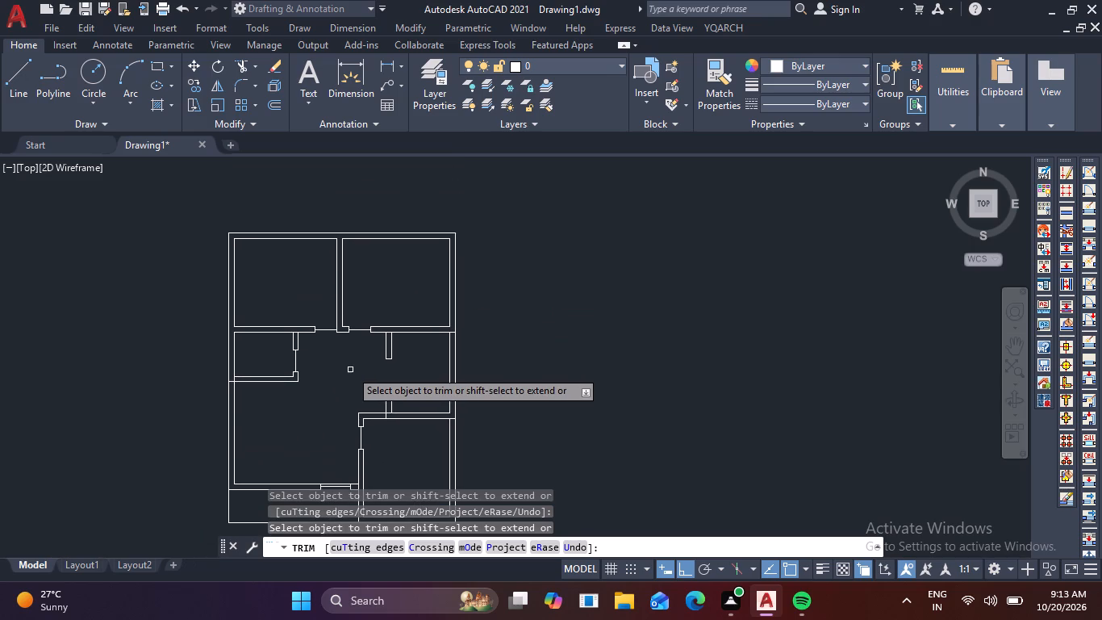
key("Escape")
Draw two lines joining the wall ends across the 4' opening in the middle-right room's left wall, one along each wall face.
scroll(390, 359, "up", 1)
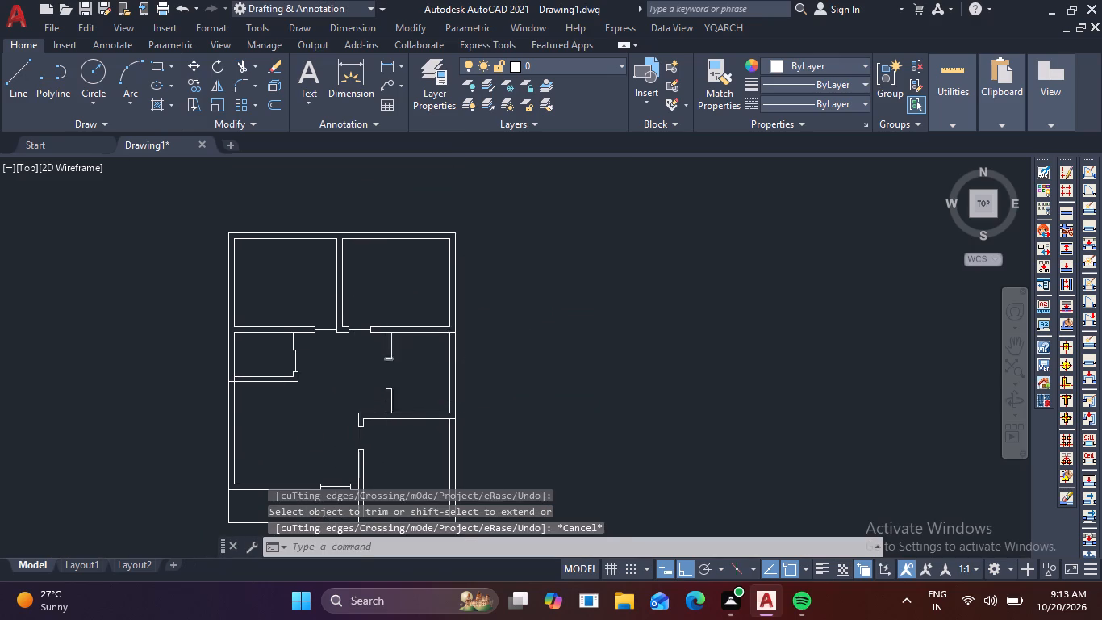
scroll(390, 359, "up", 2)
key("l")
key("space")
scroll(385, 341, "up", 1)
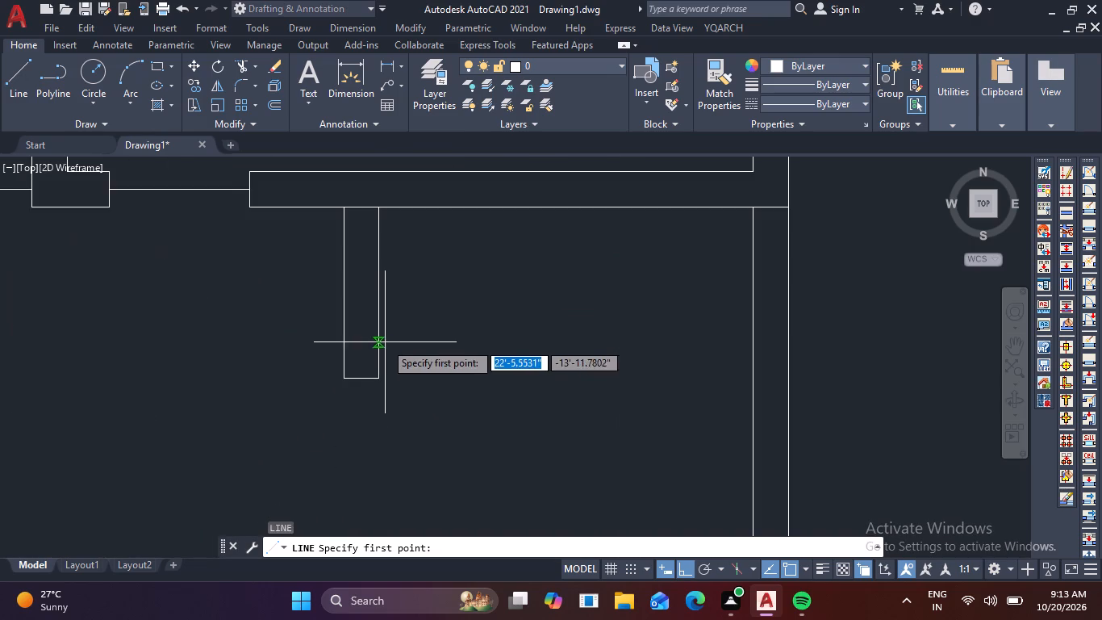
middle_click_drag(410, 375, 472, 207)
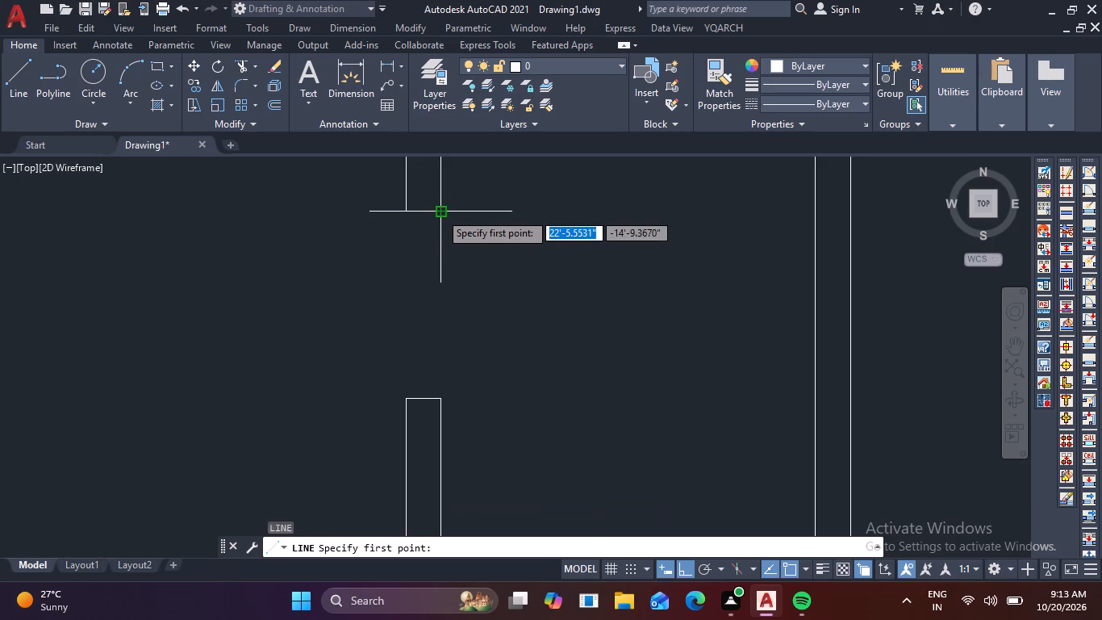
left_click(440, 212)
left_click(438, 399)
key("space")
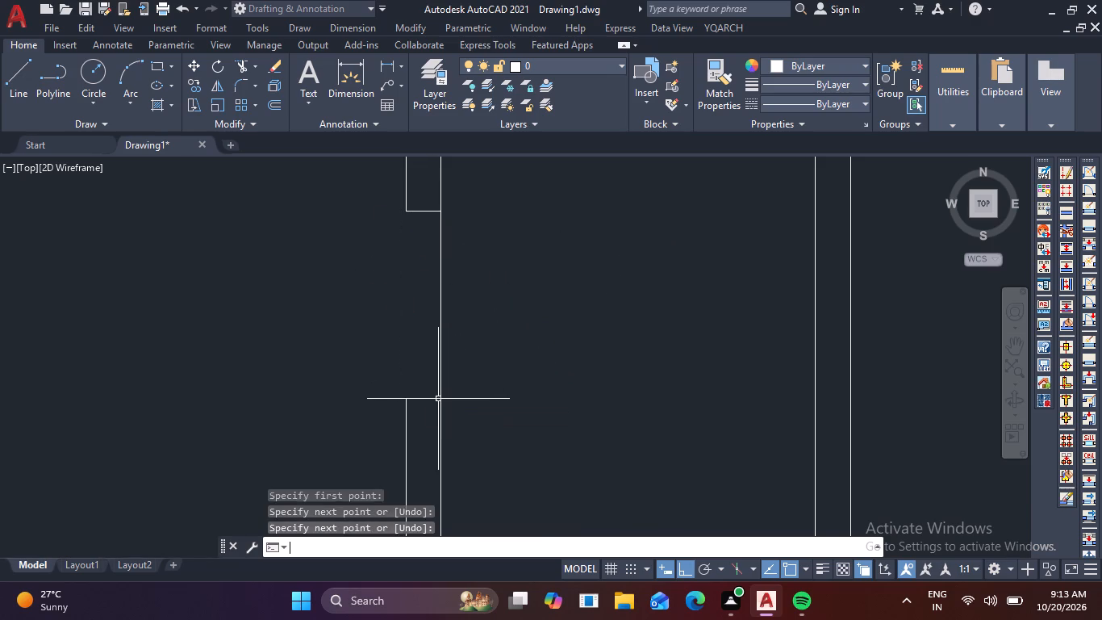
key("space")
left_click(409, 211)
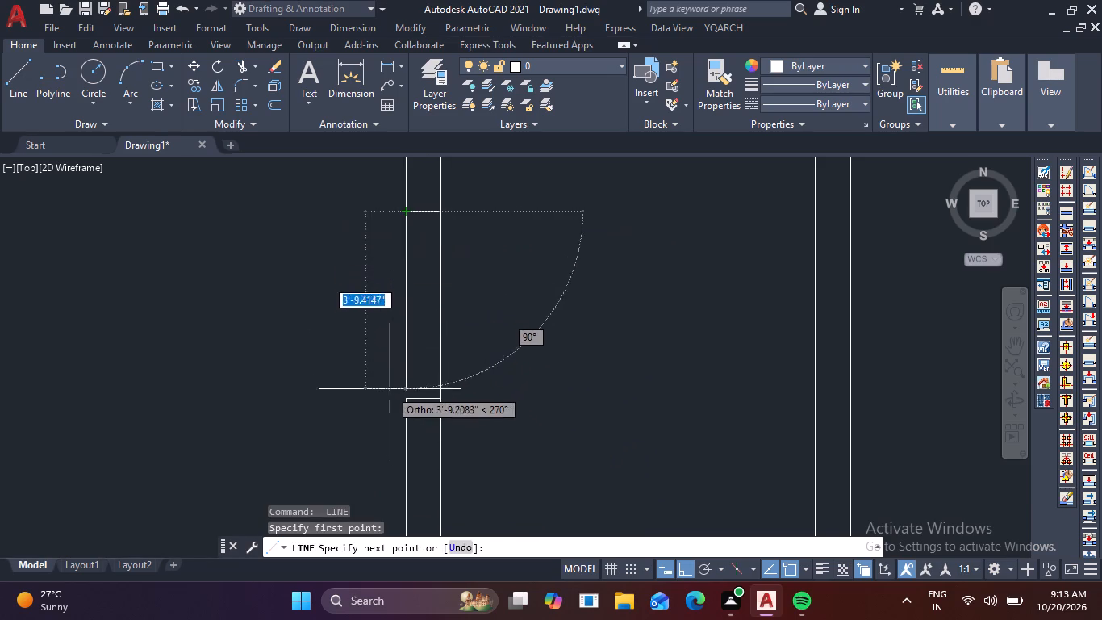
left_click(403, 403)
key("space")
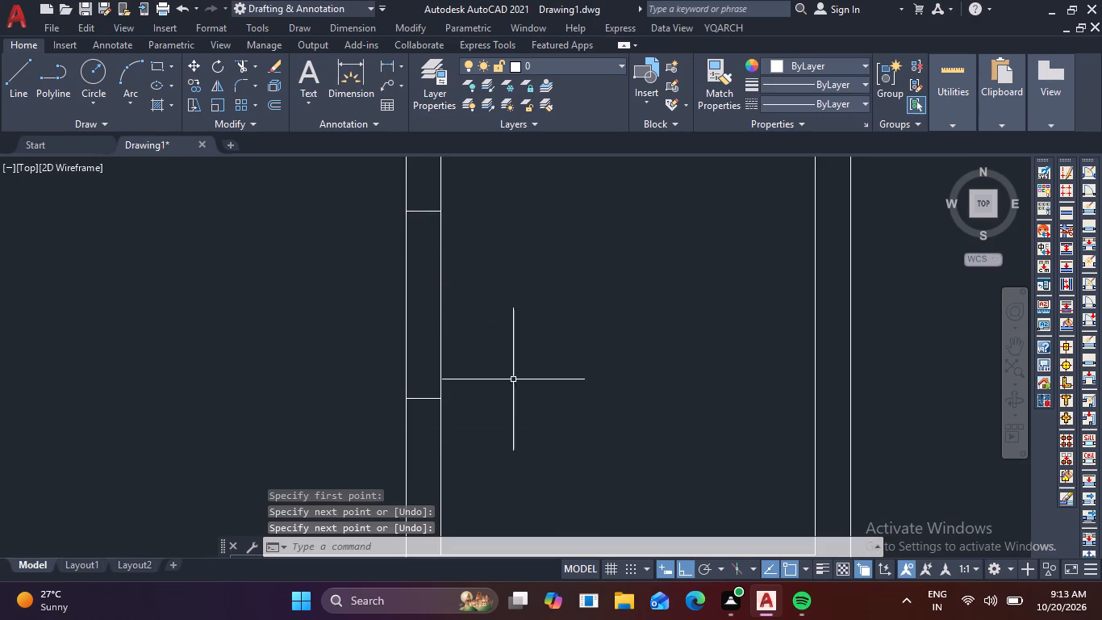
Load the ACAD_ISO02W100 (ISO dash) linetype for the two lines across the middle-right room's opening.
scroll(591, 357, "down", 1)
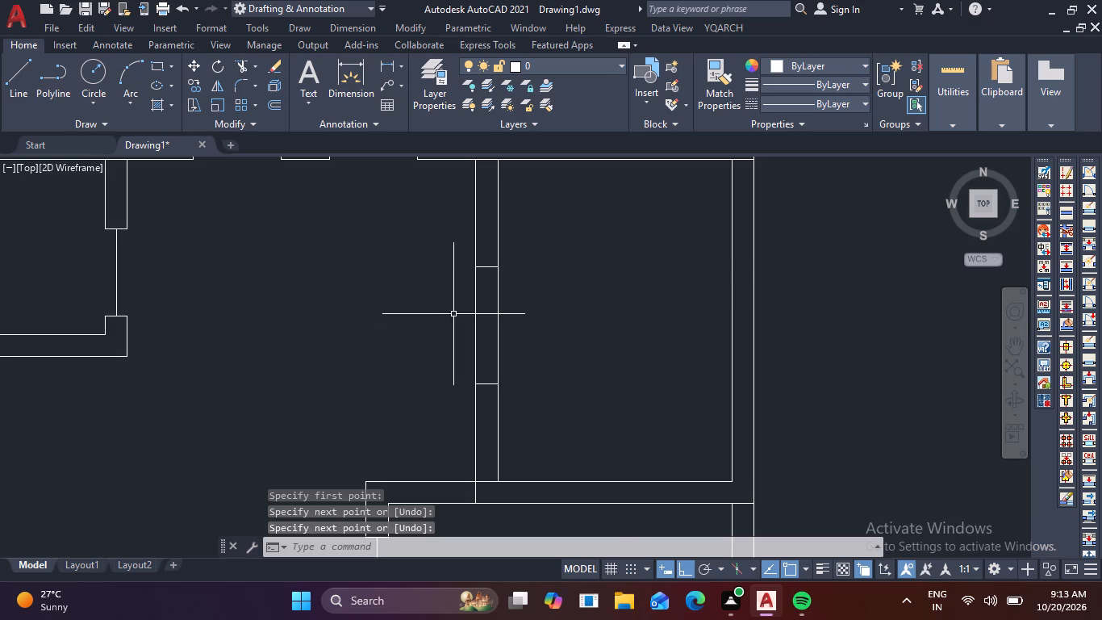
left_click(521, 333)
left_click(512, 335)
left_click(518, 335)
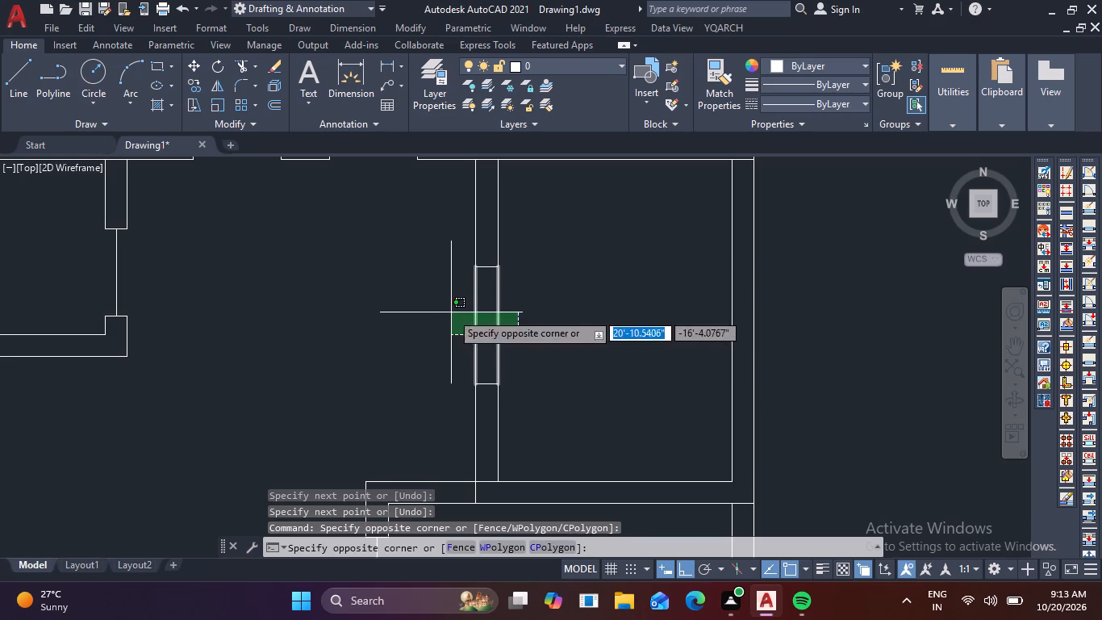
left_click(450, 312)
left_click(862, 81)
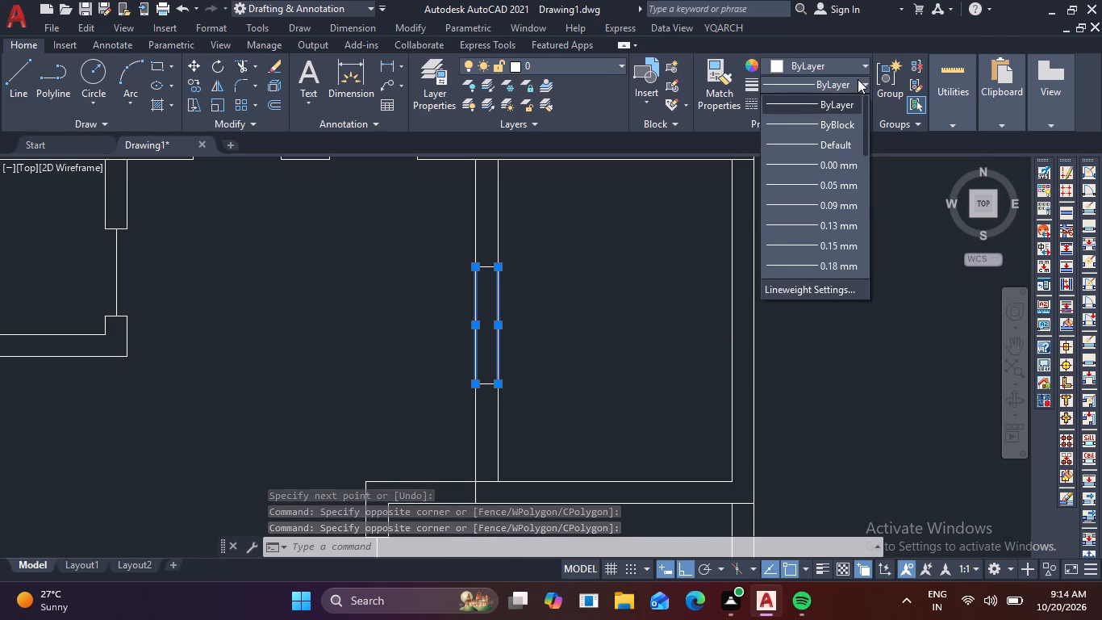
left_click(859, 77)
left_click(858, 101)
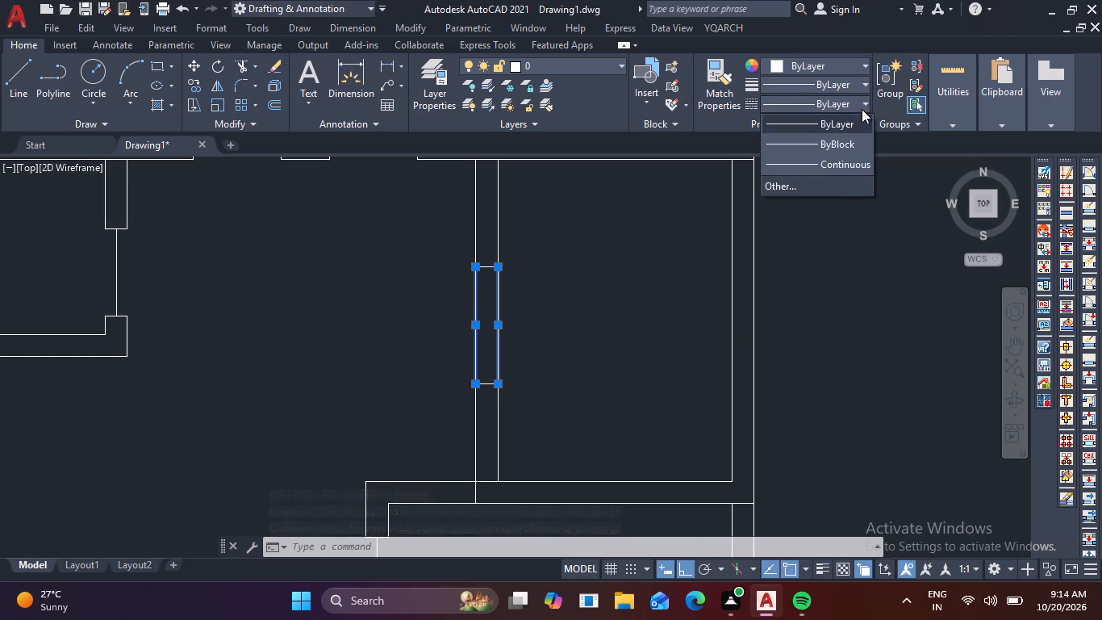
left_click(841, 179)
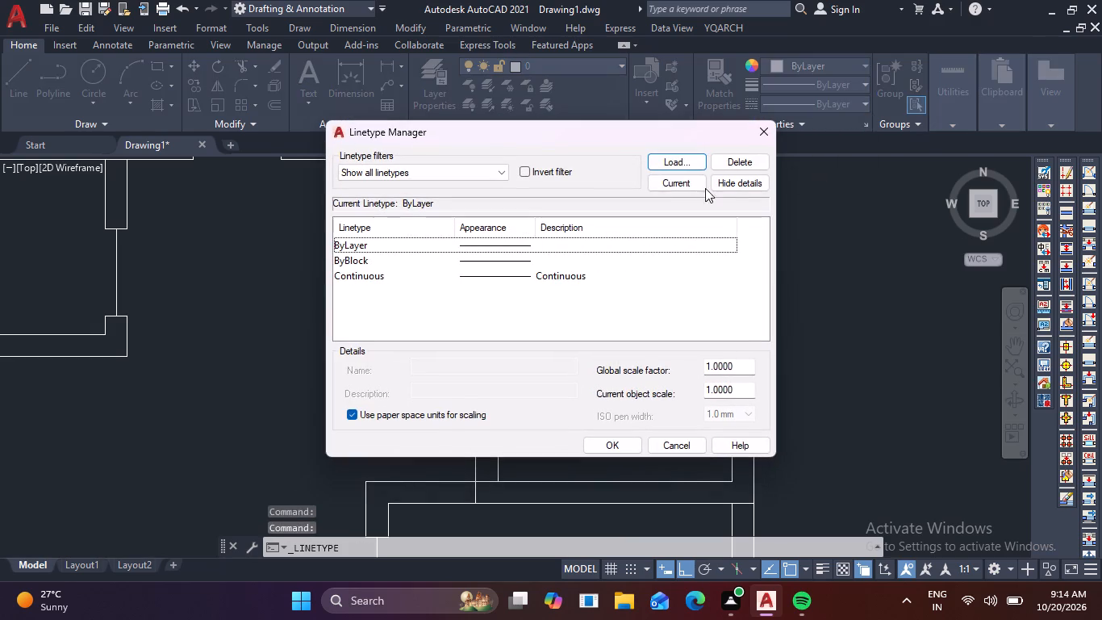
left_click(684, 161)
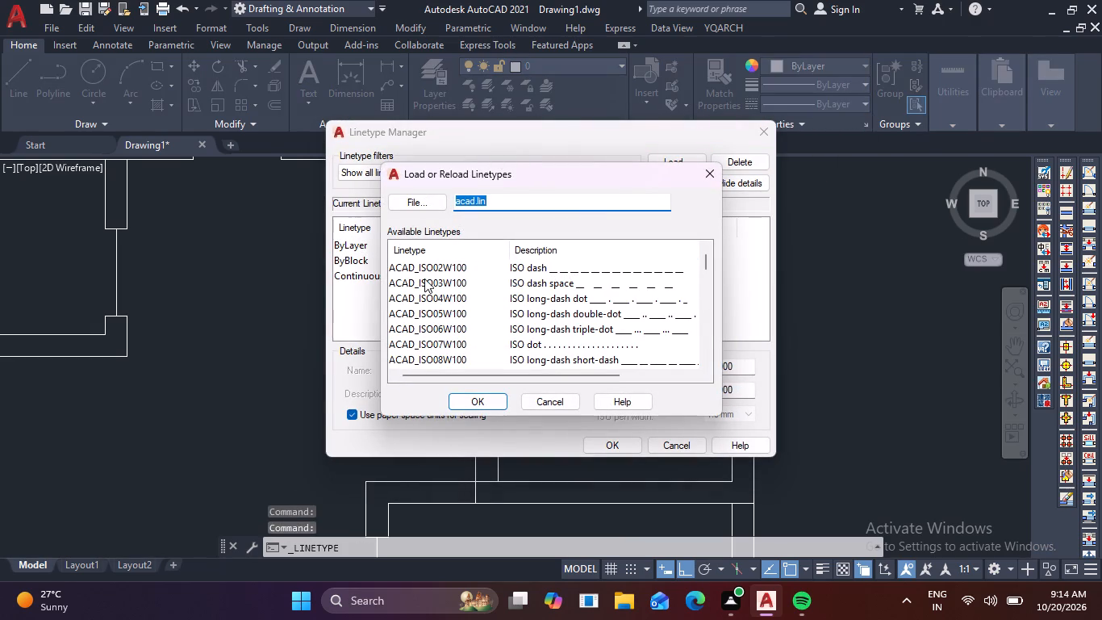
left_click(435, 266)
left_click(468, 400)
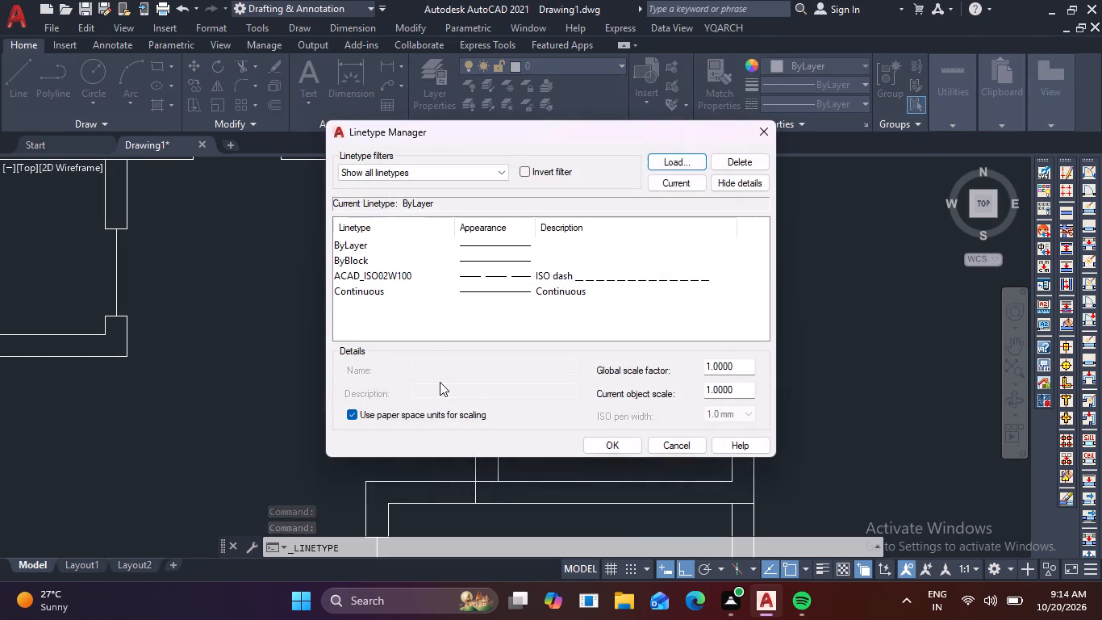
left_click(619, 442)
Apply the ACAD_ISO02W100 linetype to the two lines across the opening in the middle-right room's left wall.
left_click(524, 327)
left_click(438, 317)
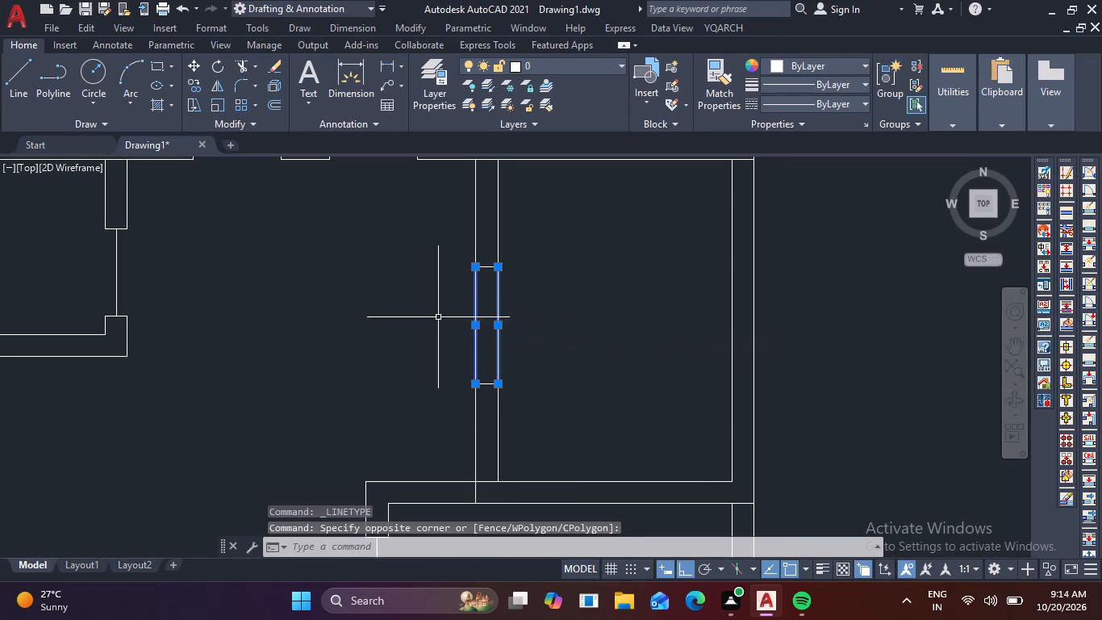
left_click(866, 103)
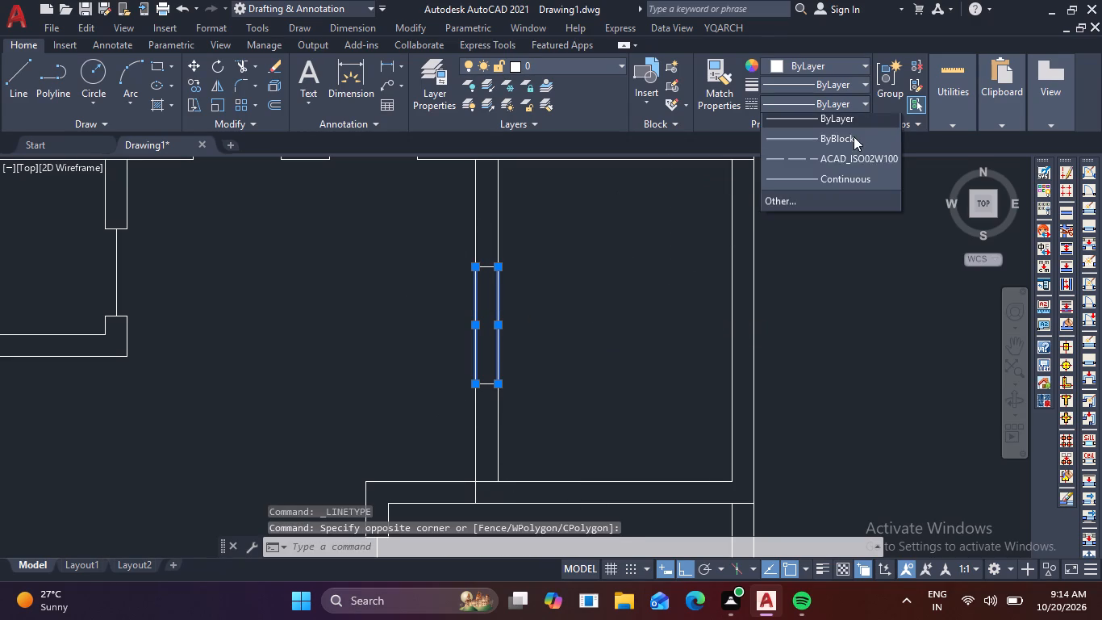
left_click(837, 165)
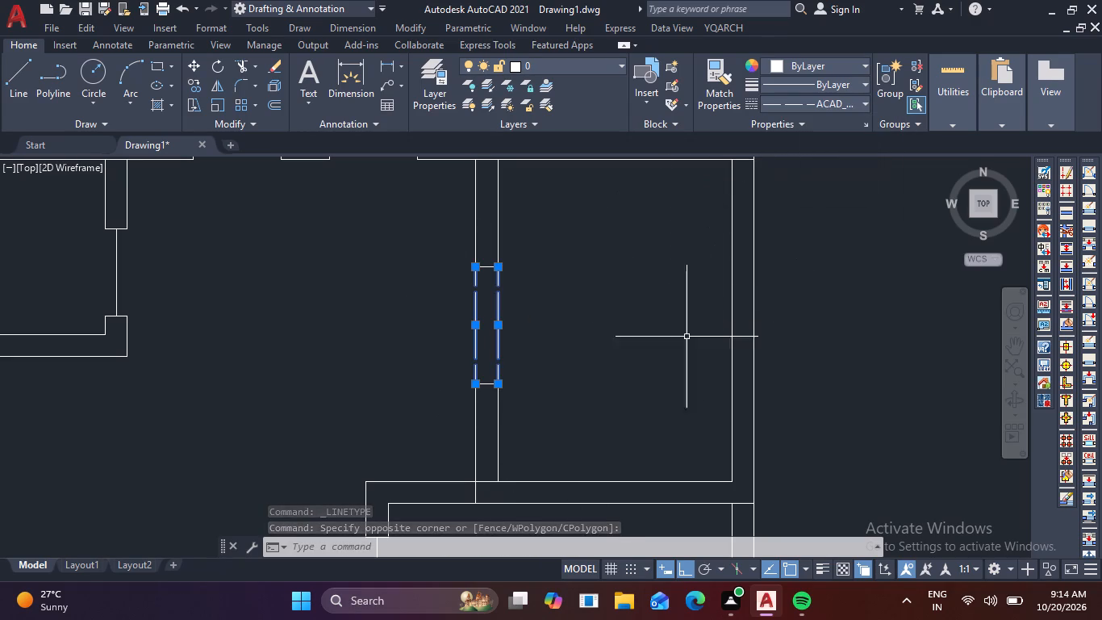
key("Escape")
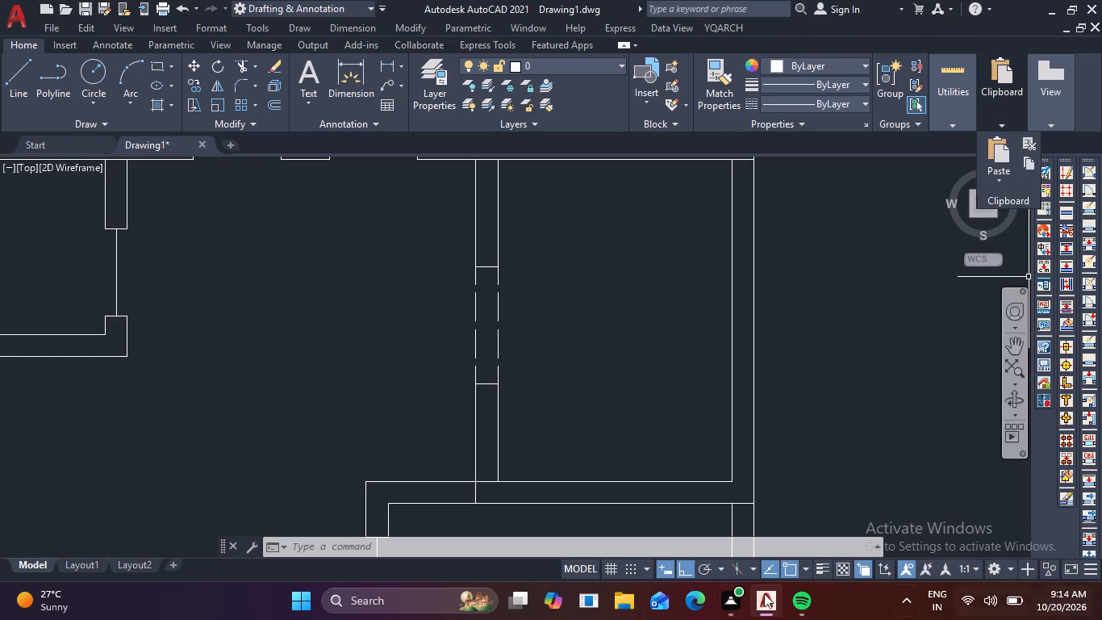
Insert the recent double-bed block with bedside tables, A$C1A706E3E, in the empty space left of the floor plan.
scroll(449, 402, "down", 2)
middle_click_drag(432, 412, 581, 280)
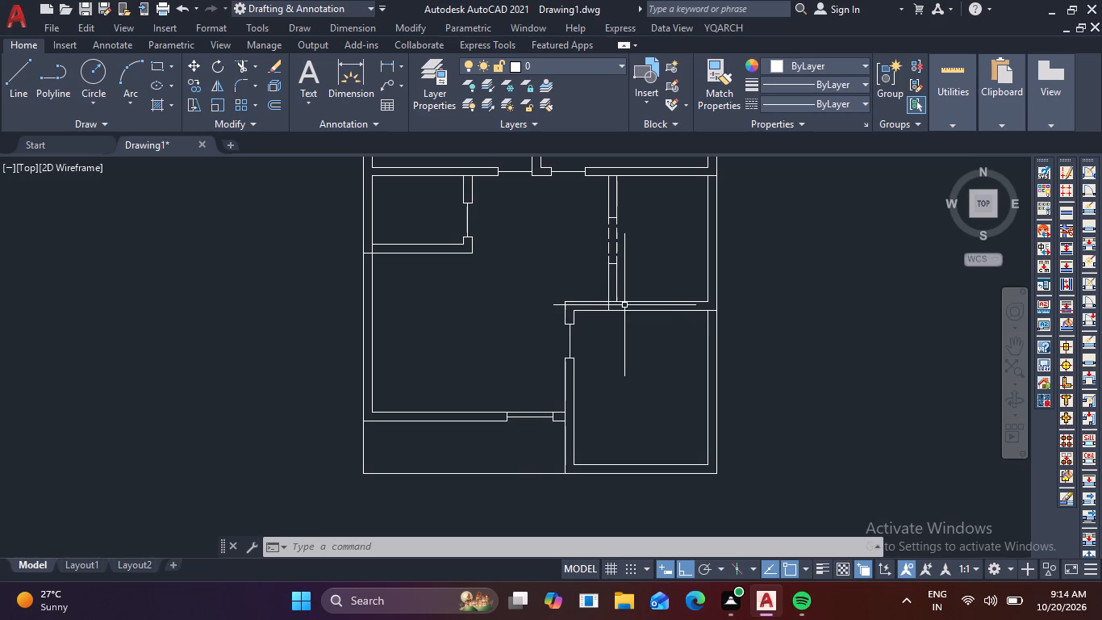
middle_click_drag(466, 253, 511, 309)
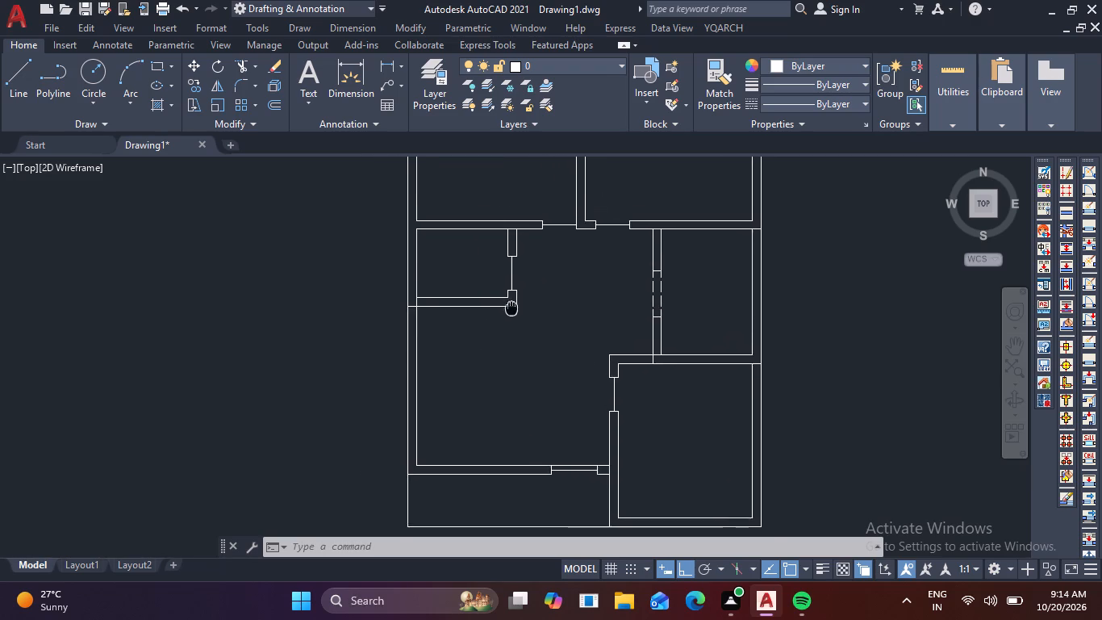
middle_click_drag(511, 309, 522, 321)
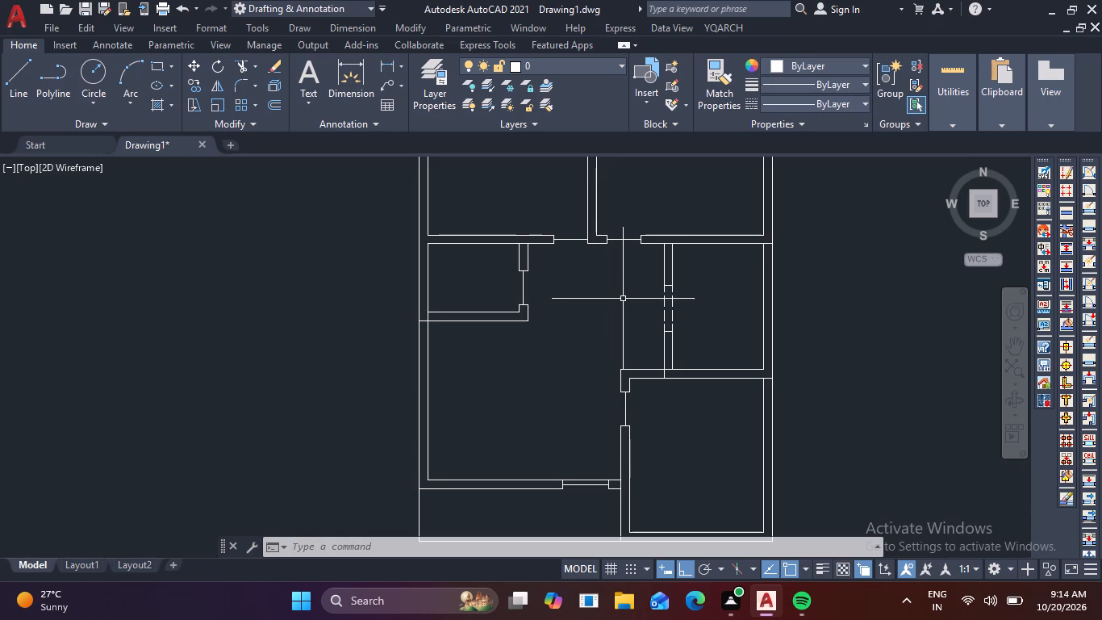
key("i")
key("space")
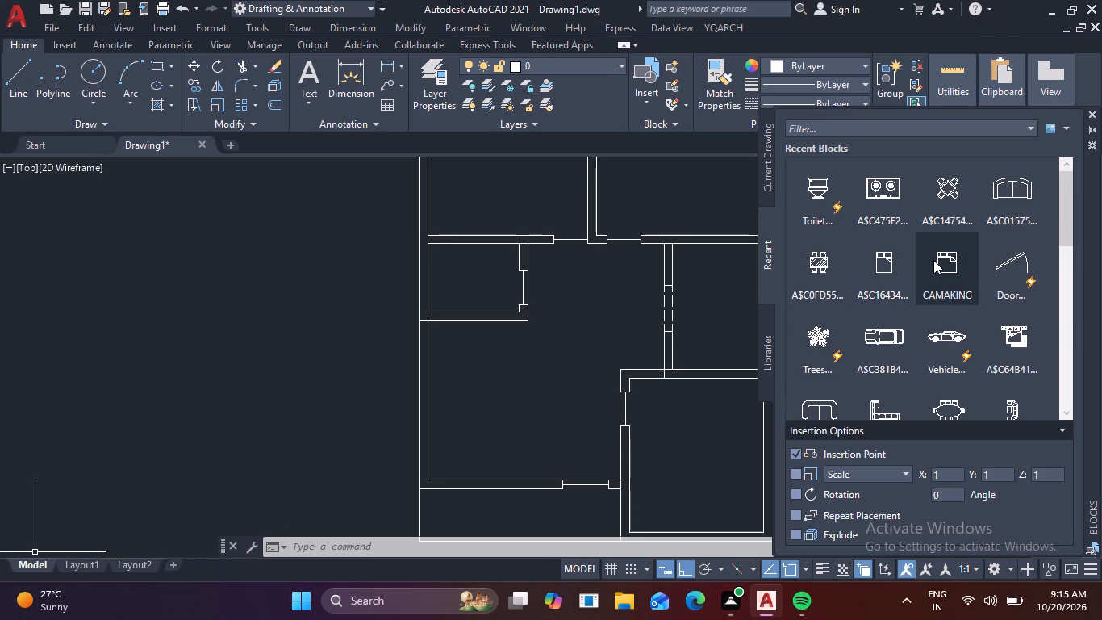
scroll(939, 261, "down", 1)
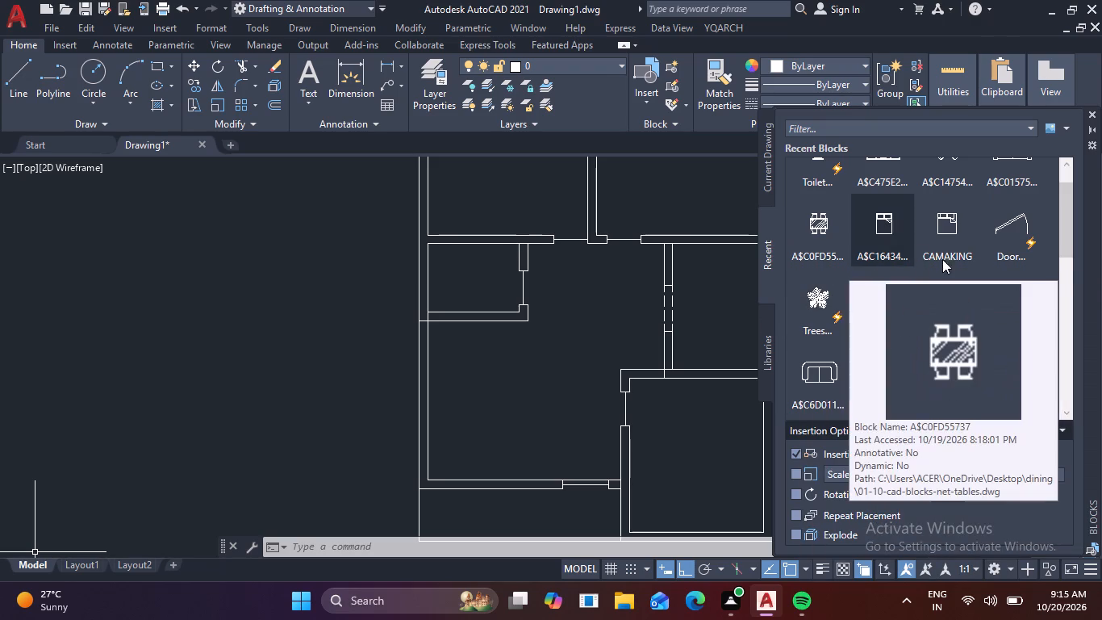
scroll(920, 267, "down", 2)
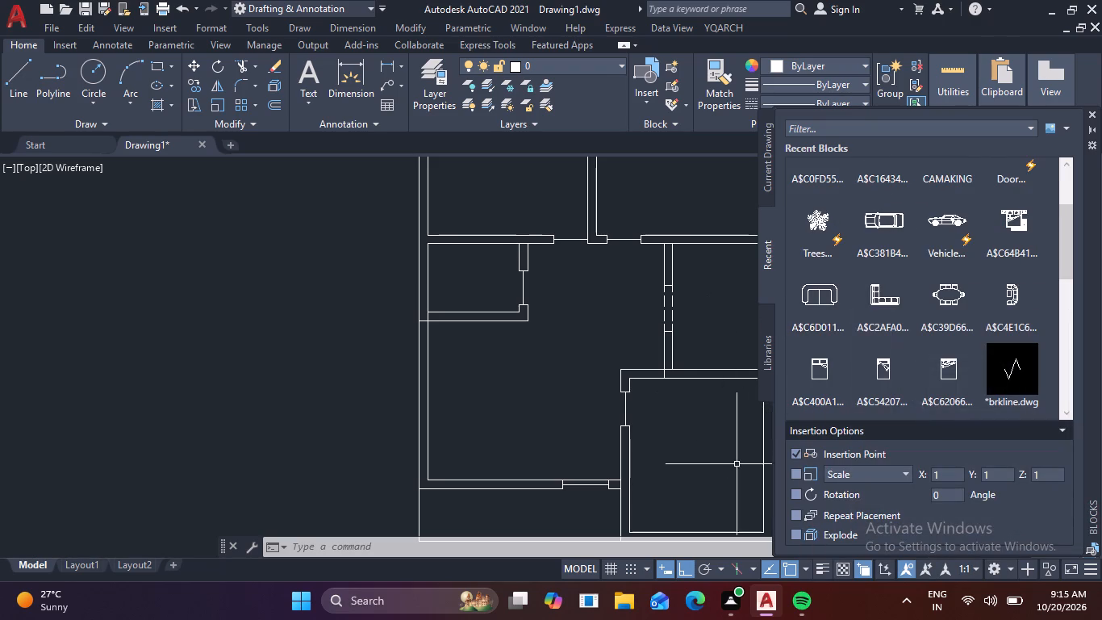
scroll(883, 379, "down", 3)
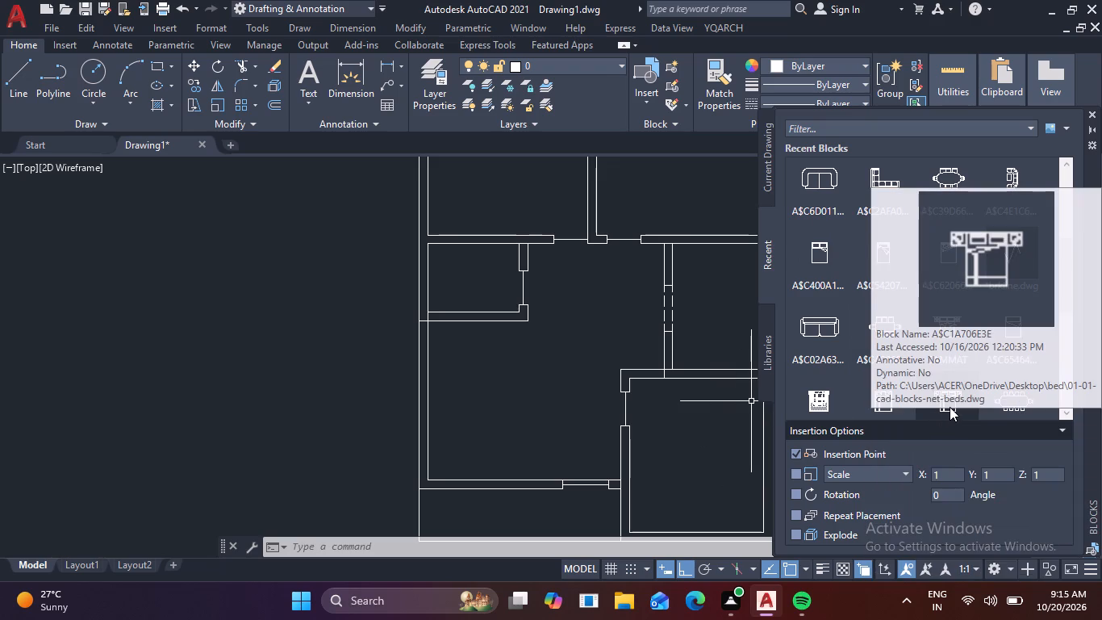
left_click_drag(950, 406, 545, 386)
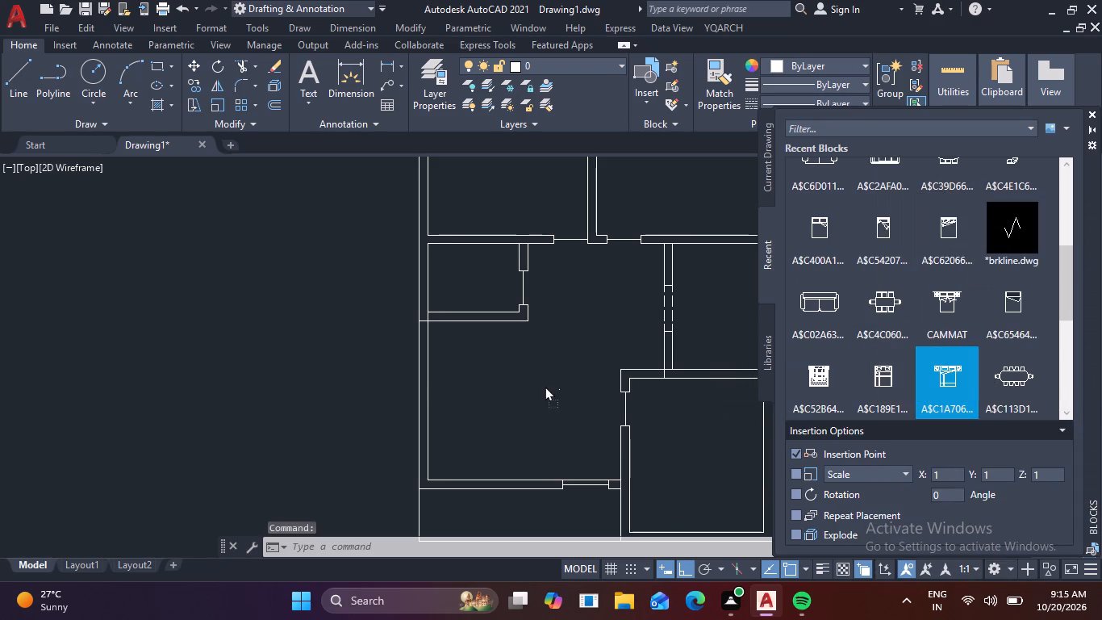
left_click_drag(545, 386, 285, 360)
Scale the inserted bed block up freehand from a base point on it until it suits the size of the plan's bedrooms.
left_click_drag(314, 378, 293, 367)
left_click(218, 320)
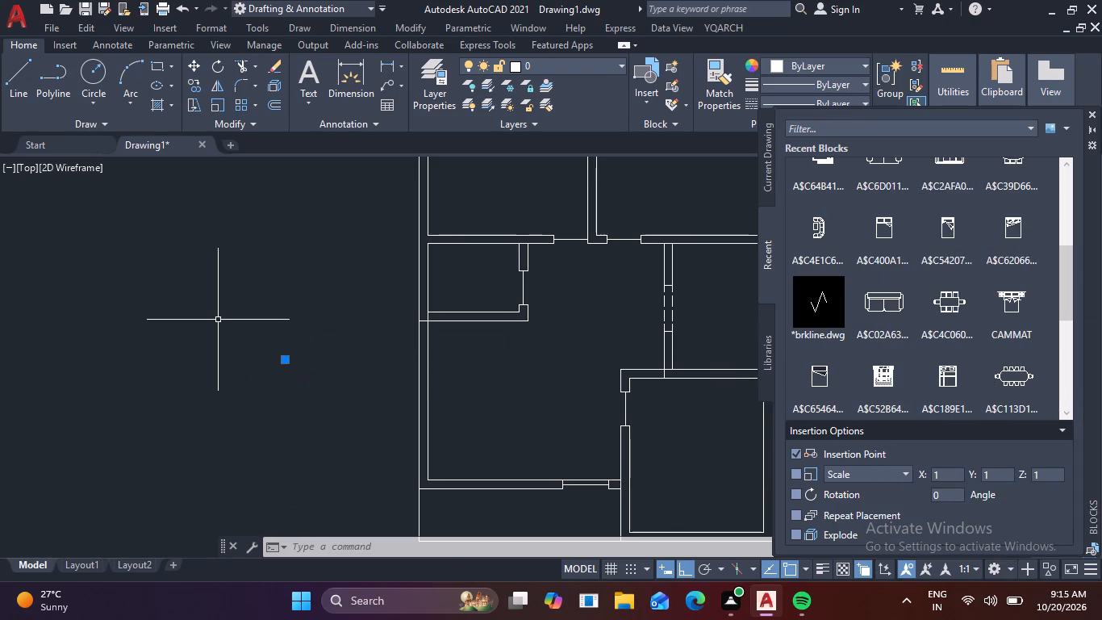
key("s")
key("c")
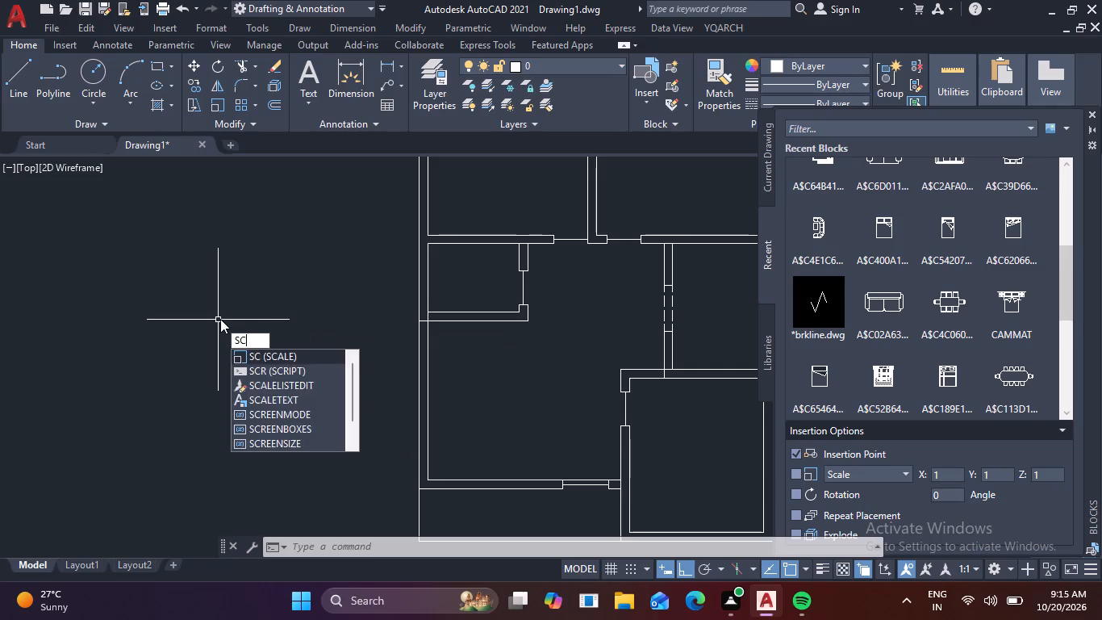
key("space")
left_click(284, 365)
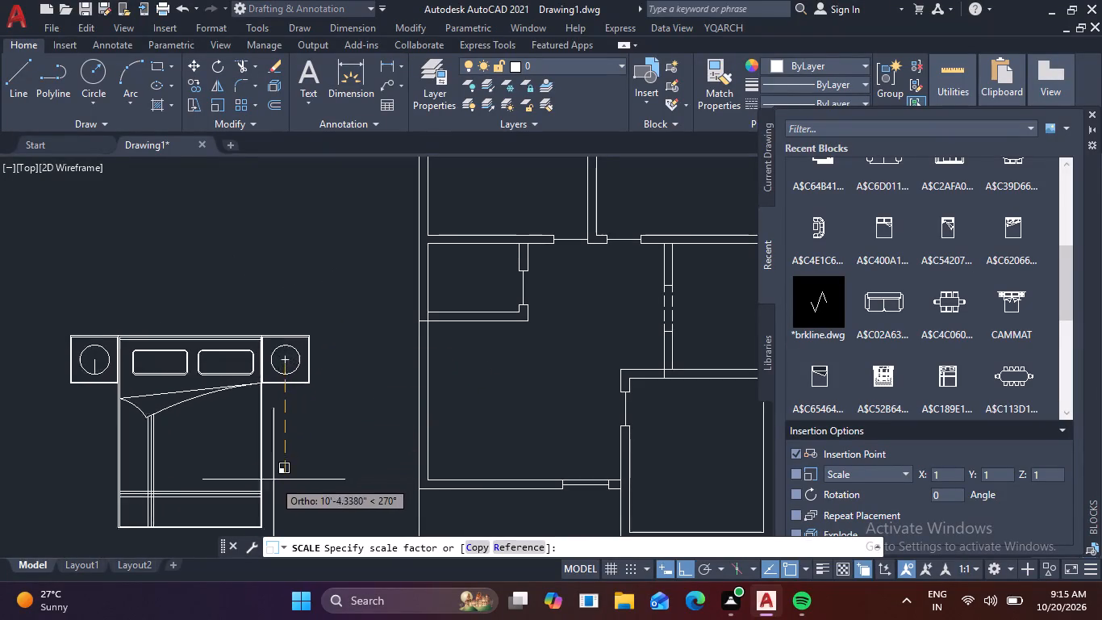
left_click(327, 418)
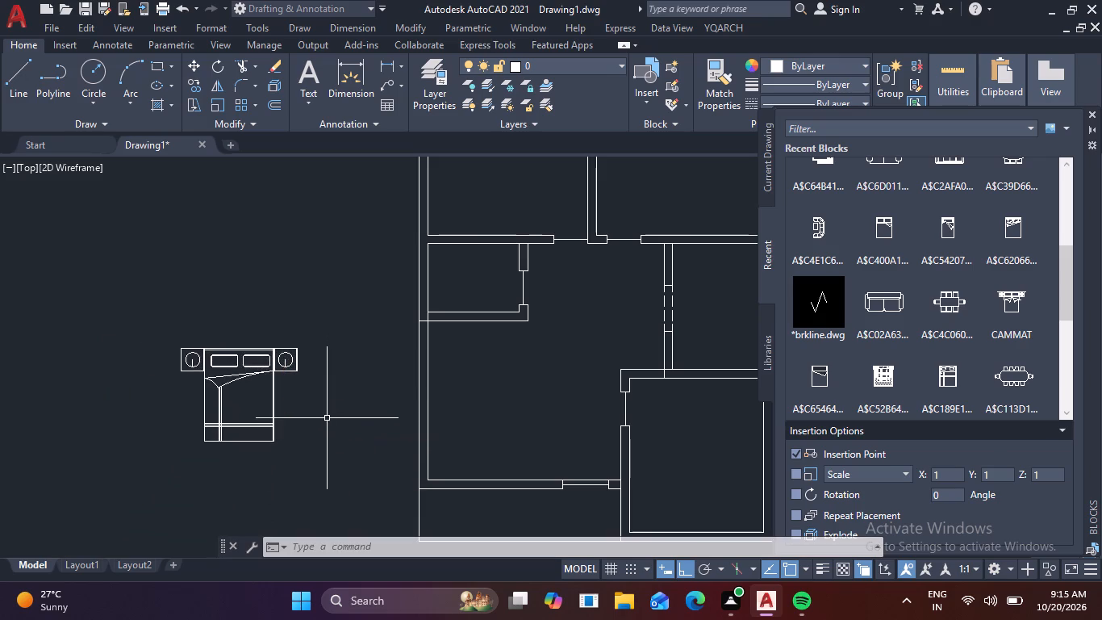
Scale the bed block by reference from the mattress's lower-left corner, setting the bed's foot-edge width to 5'.
left_click(310, 421)
left_click(198, 350)
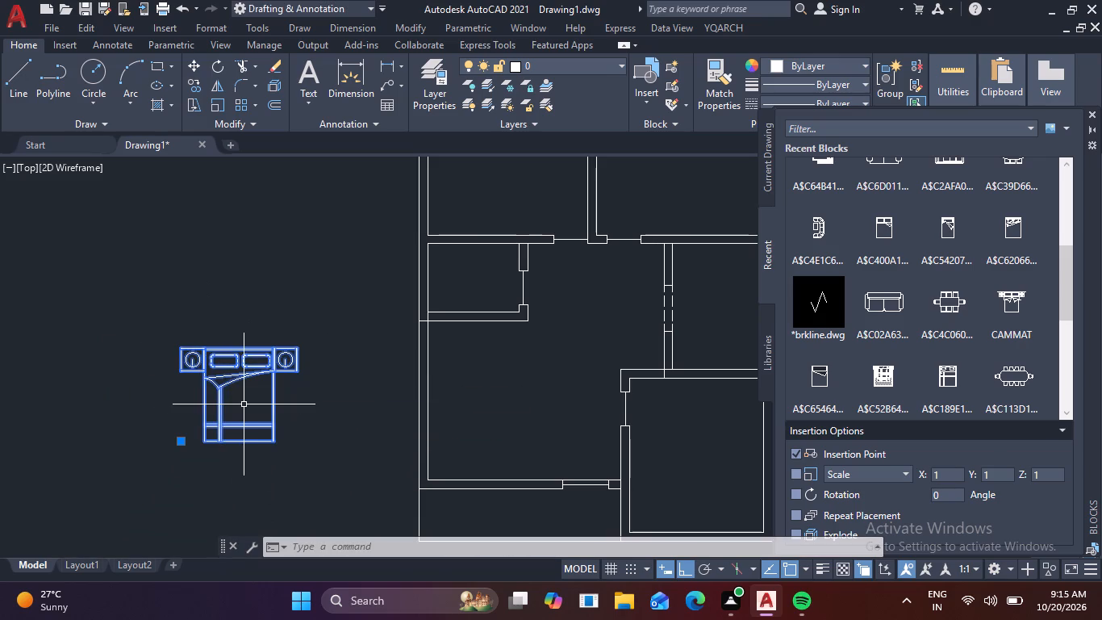
type("sc")
key("space")
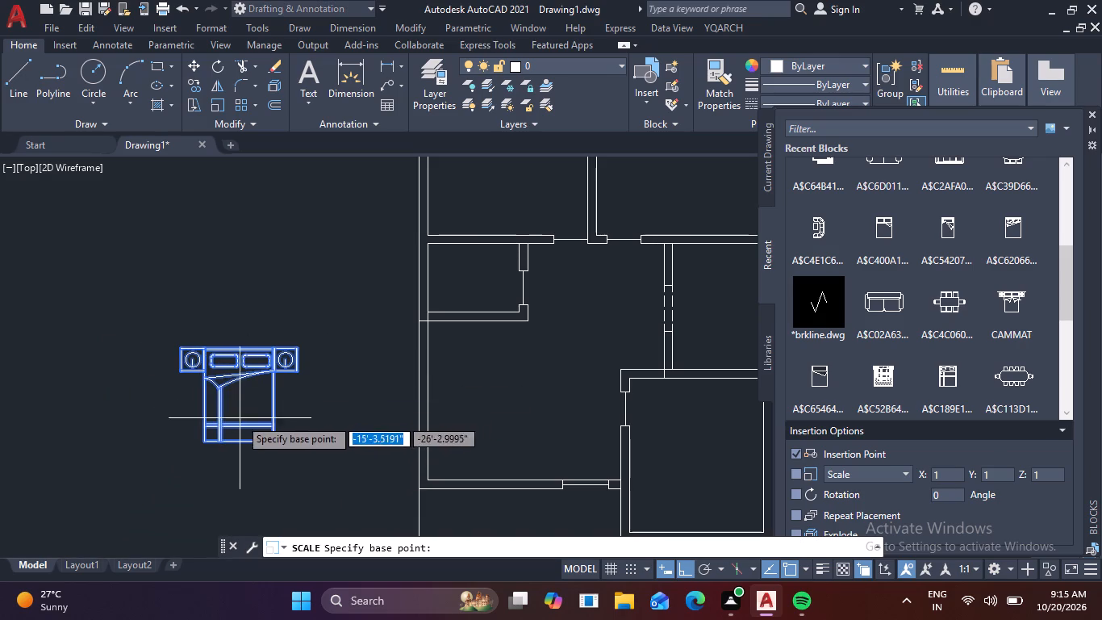
scroll(240, 420, "up", 2)
left_click(145, 478)
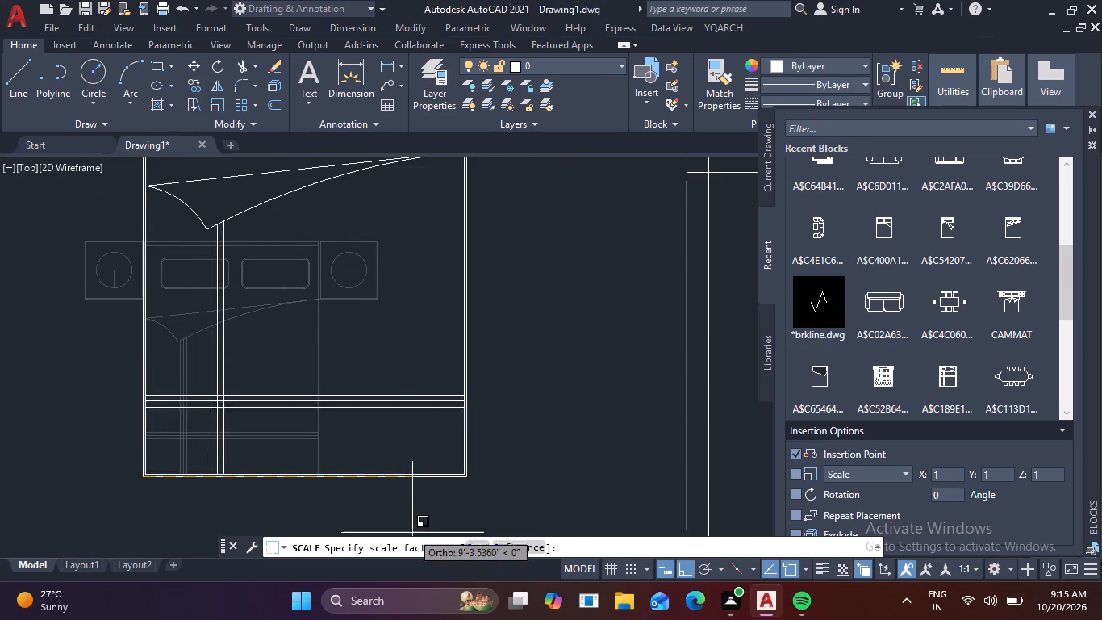
left_click(516, 547)
scroll(144, 467, "up", 1)
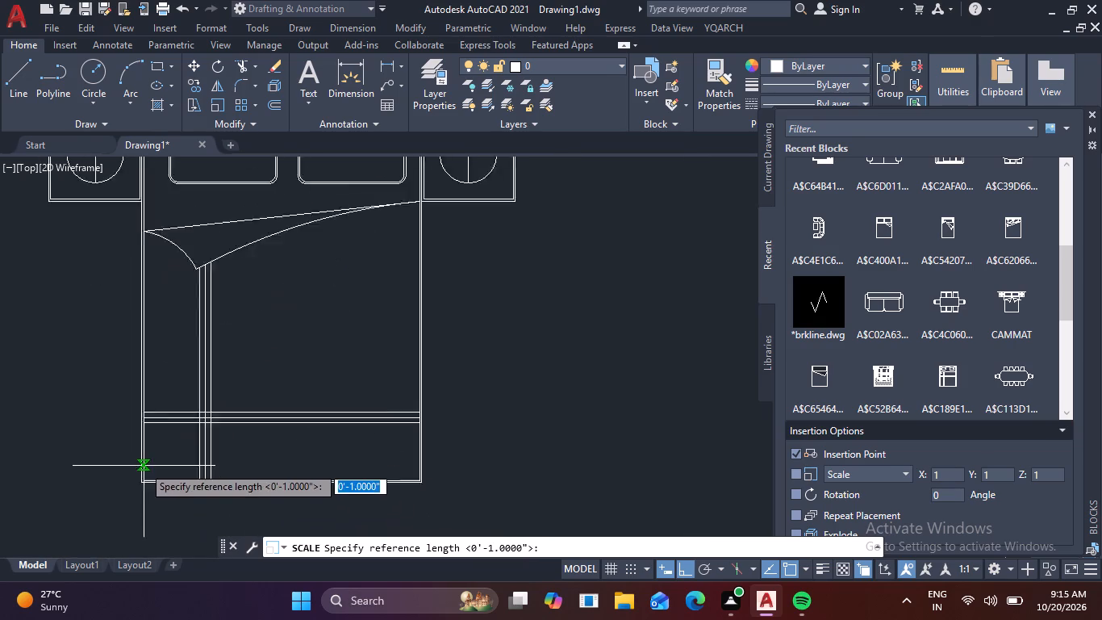
scroll(143, 466, "up", 1)
left_click(140, 495)
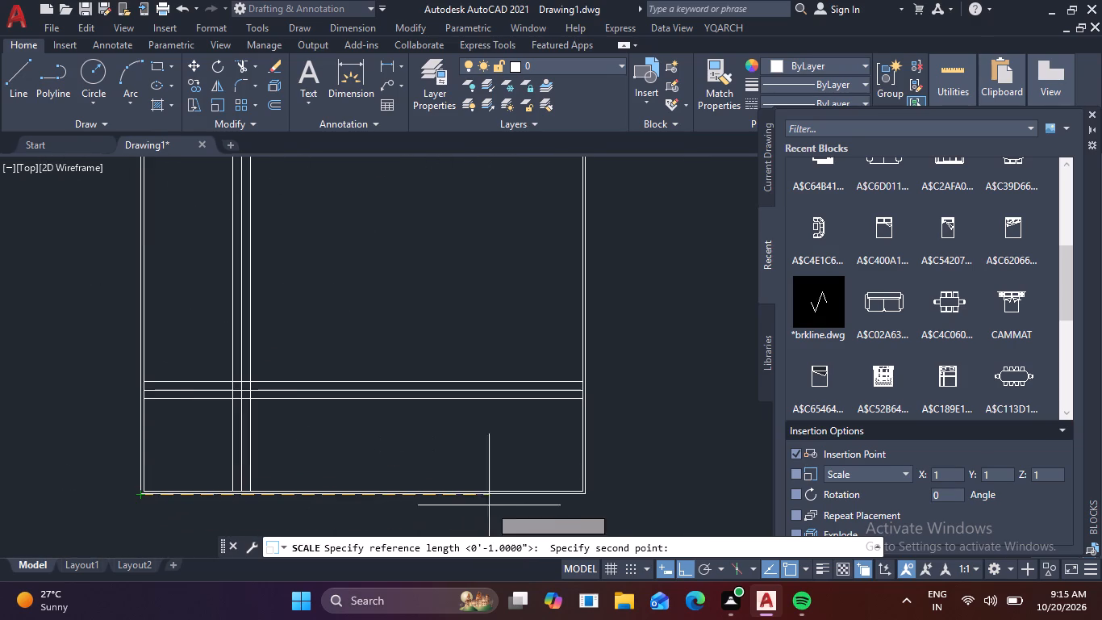
left_click(584, 496)
scroll(586, 479, "down", 2)
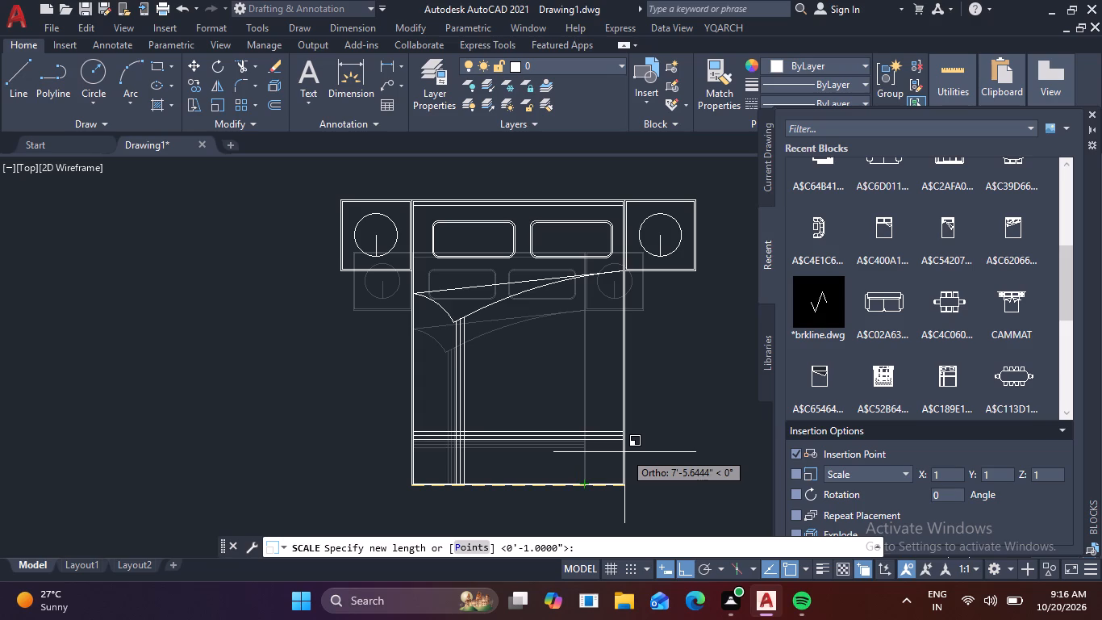
key("5")
key("apostrophe")
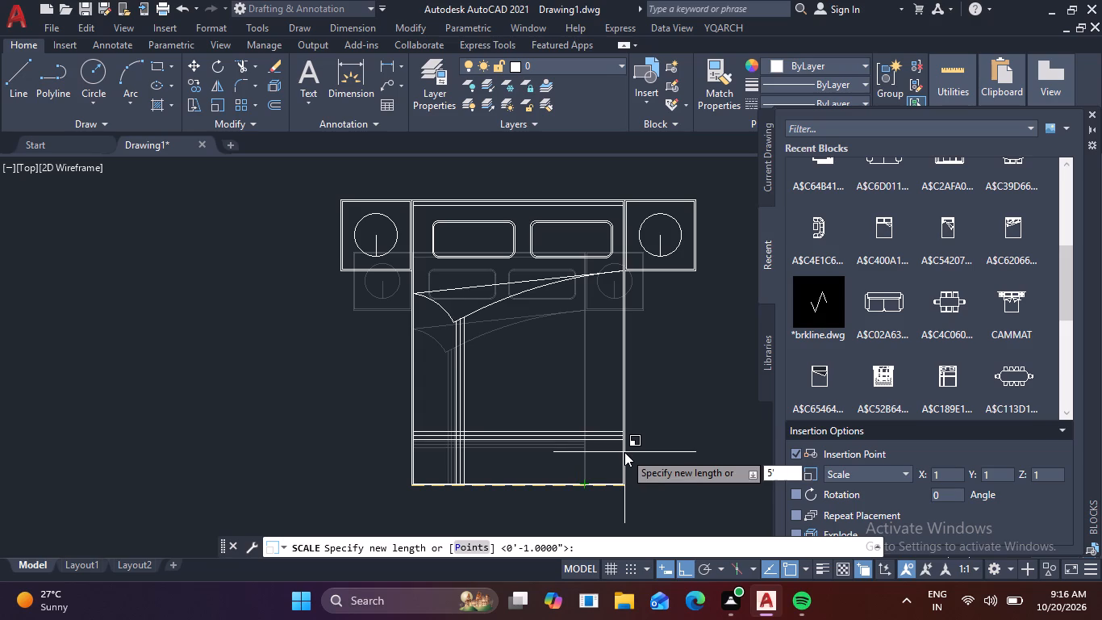
key("space")
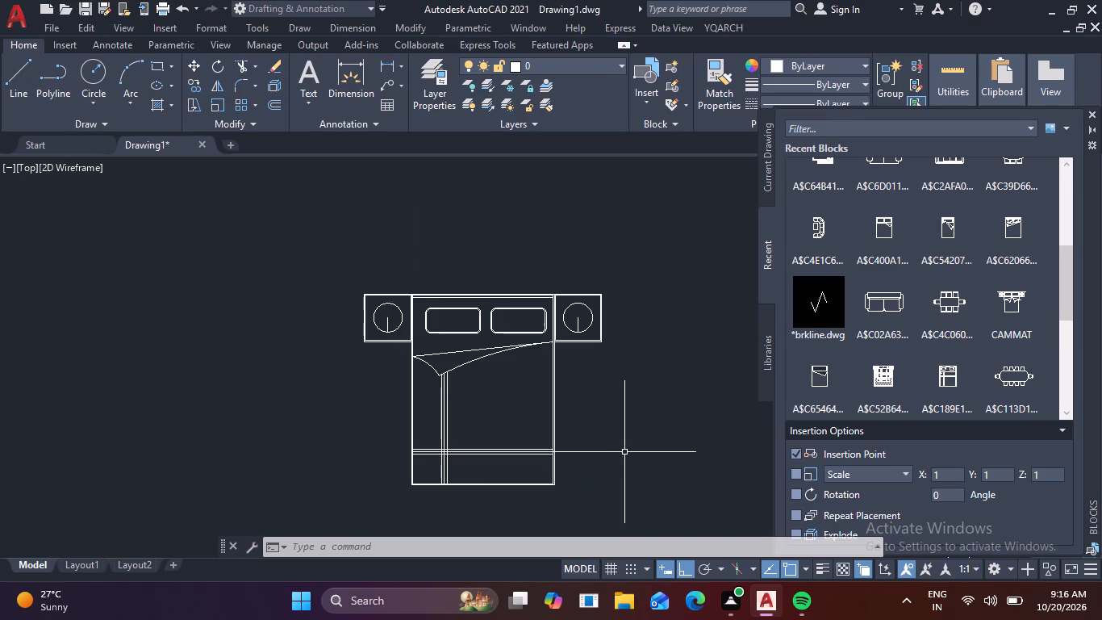
Copy the bed block by its headboard midpoint to the midpoint of the upper-left bedroom's top inner wall.
scroll(642, 416, "down", 3)
middle_click_drag(641, 414, 549, 364)
left_click_drag(457, 309, 459, 309)
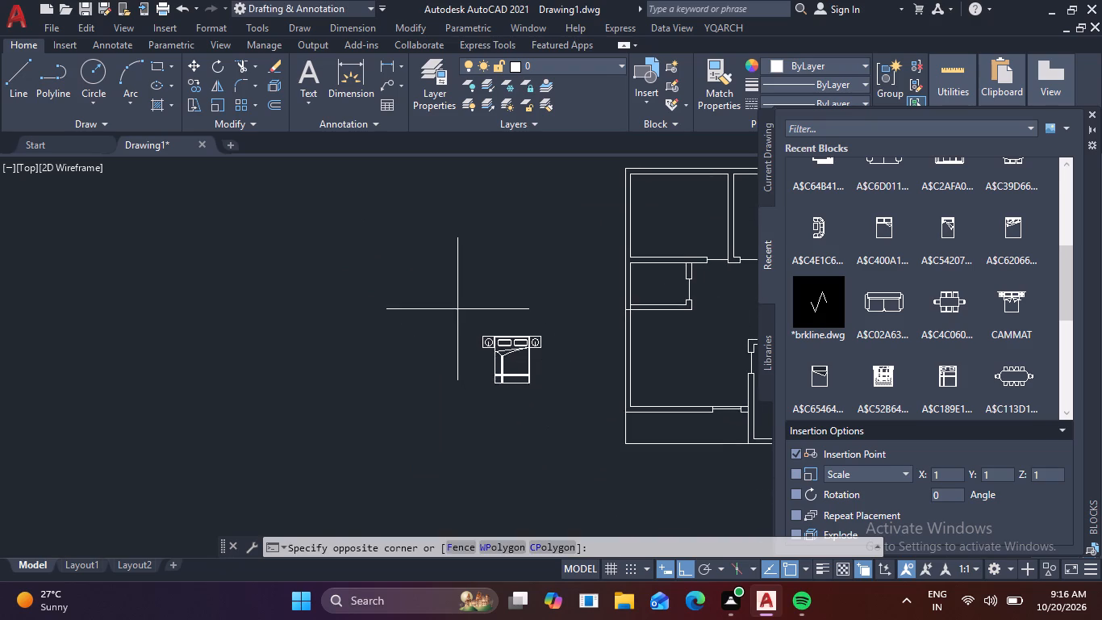
left_click_drag(459, 309, 466, 312)
left_click(584, 401)
key("c")
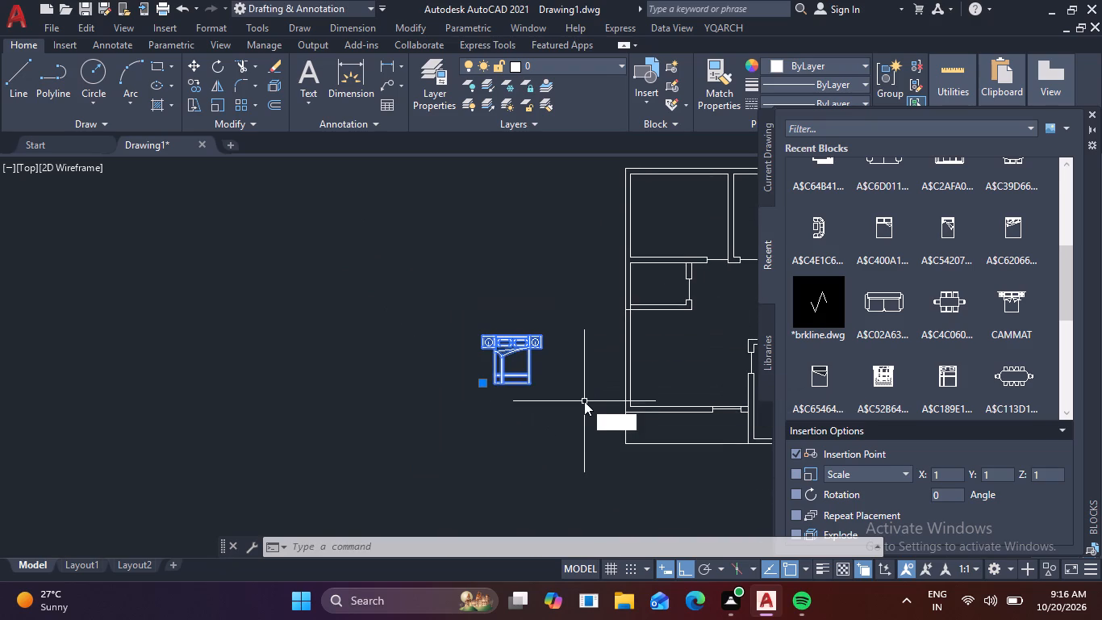
type("o")
key("space")
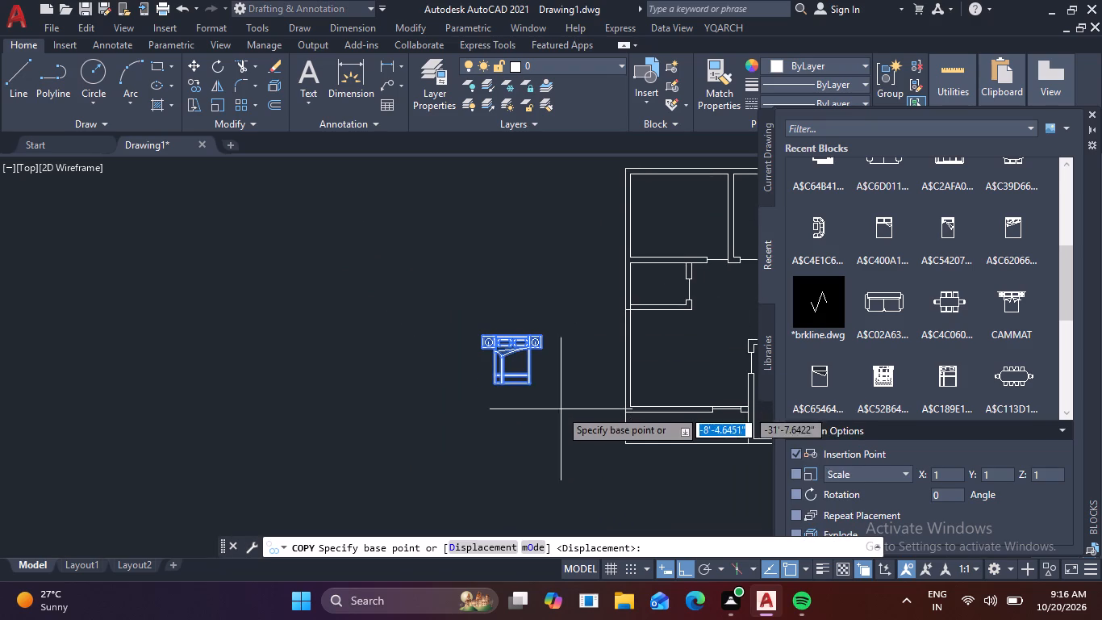
scroll(516, 346, "up", 4)
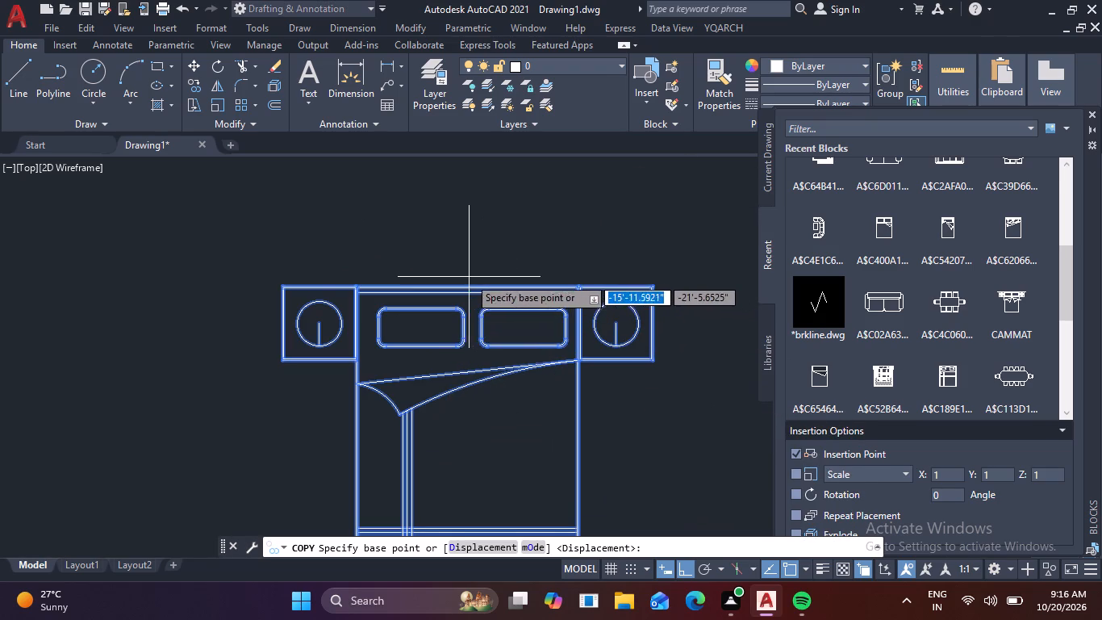
left_click(470, 283)
scroll(523, 213, "down", 3)
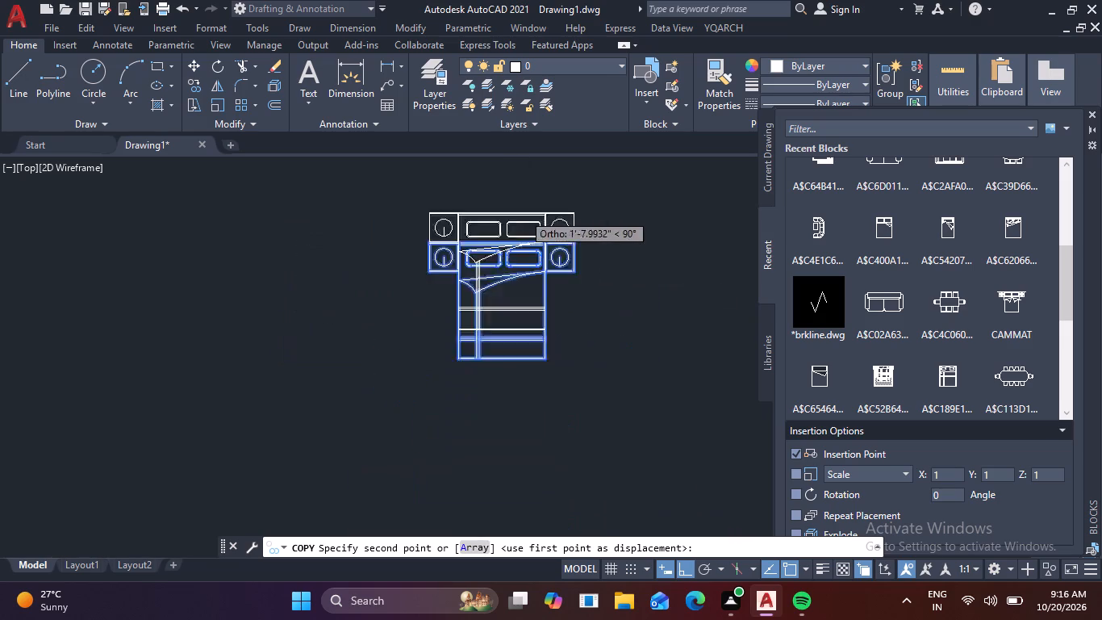
key("F8")
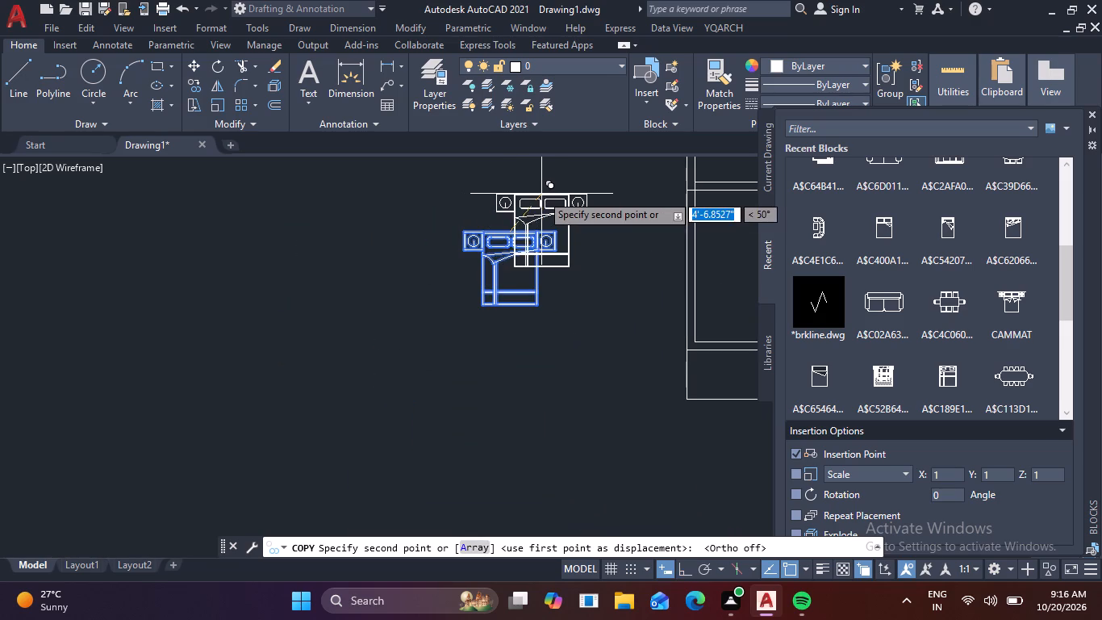
middle_click_drag(548, 193, 568, 331)
middle_click_drag(541, 296, 378, 412)
middle_click_drag(636, 282, 545, 329)
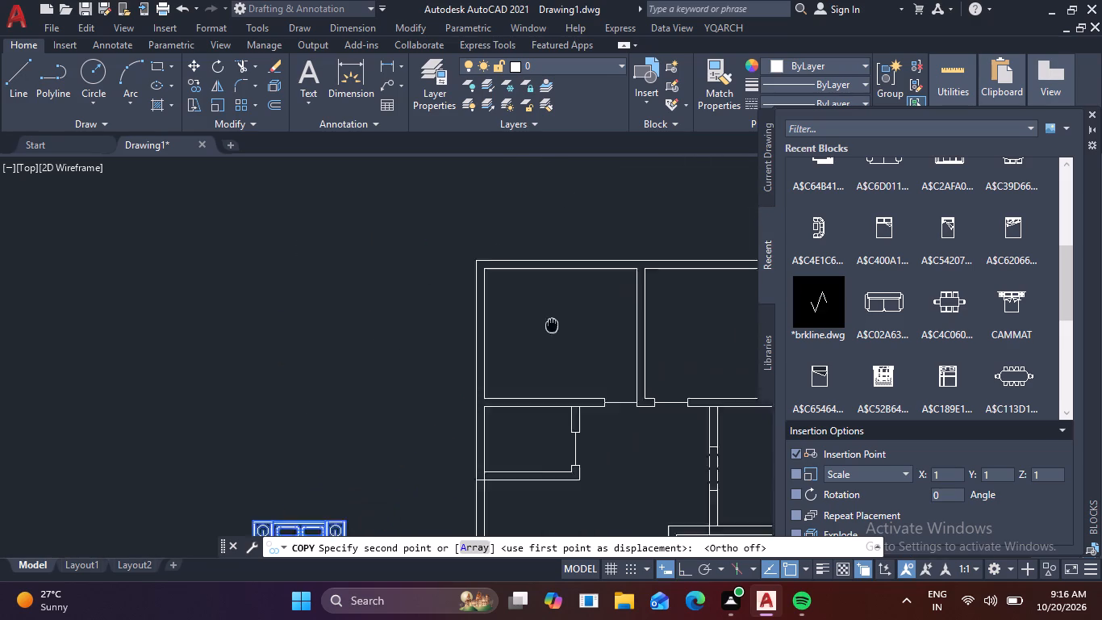
middle_click_drag(545, 329, 529, 335)
scroll(545, 283, "up", 2)
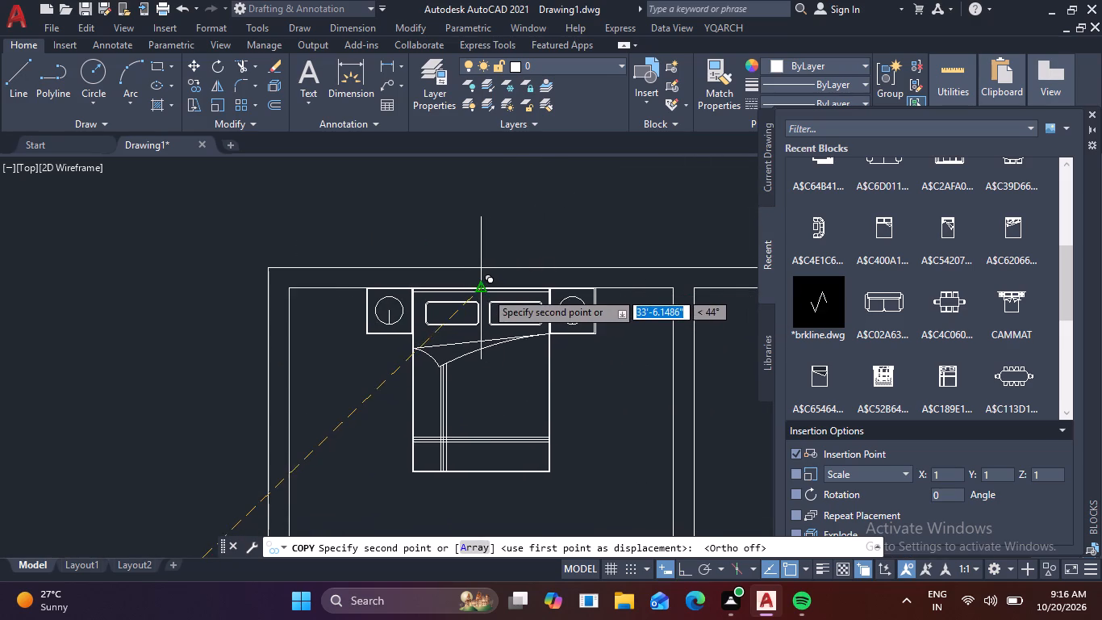
left_click(486, 291)
Place a second copy of the bed at the midpoint of the upper-right bedroom's top inner wall.
scroll(495, 346, "down", 3)
middle_click_drag(520, 354, 413, 350)
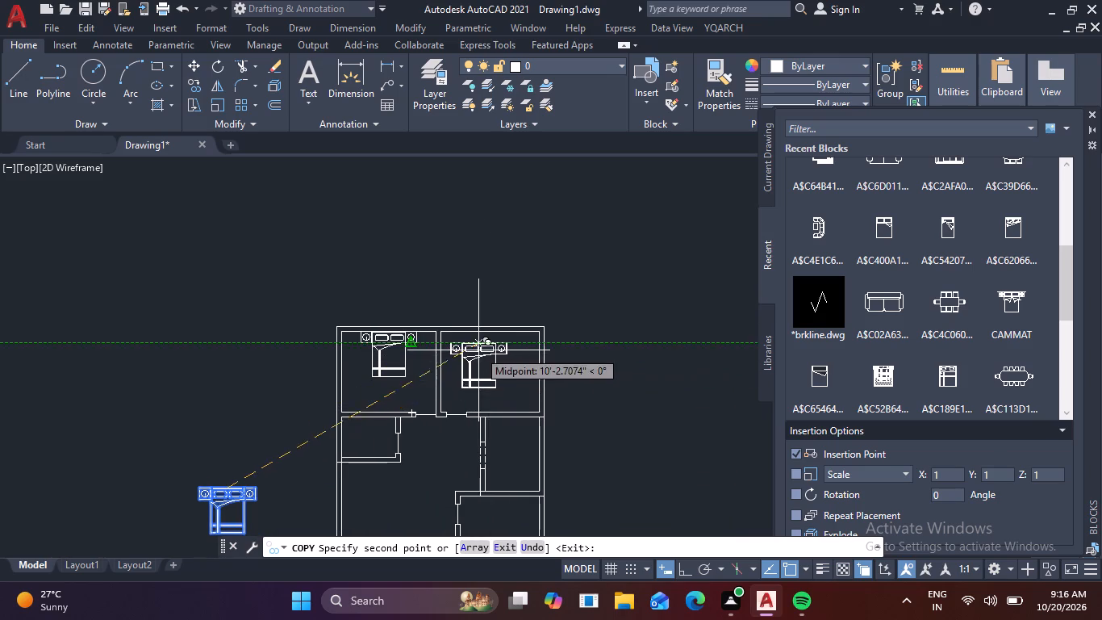
scroll(478, 350, "up", 3)
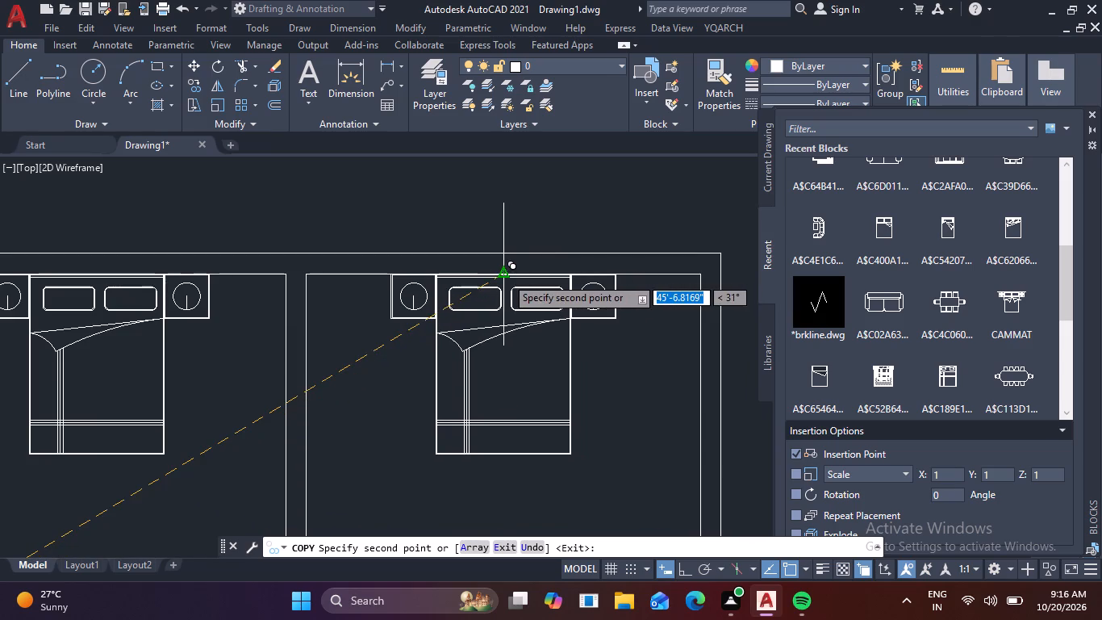
left_click(506, 277)
scroll(520, 362, "down", 3)
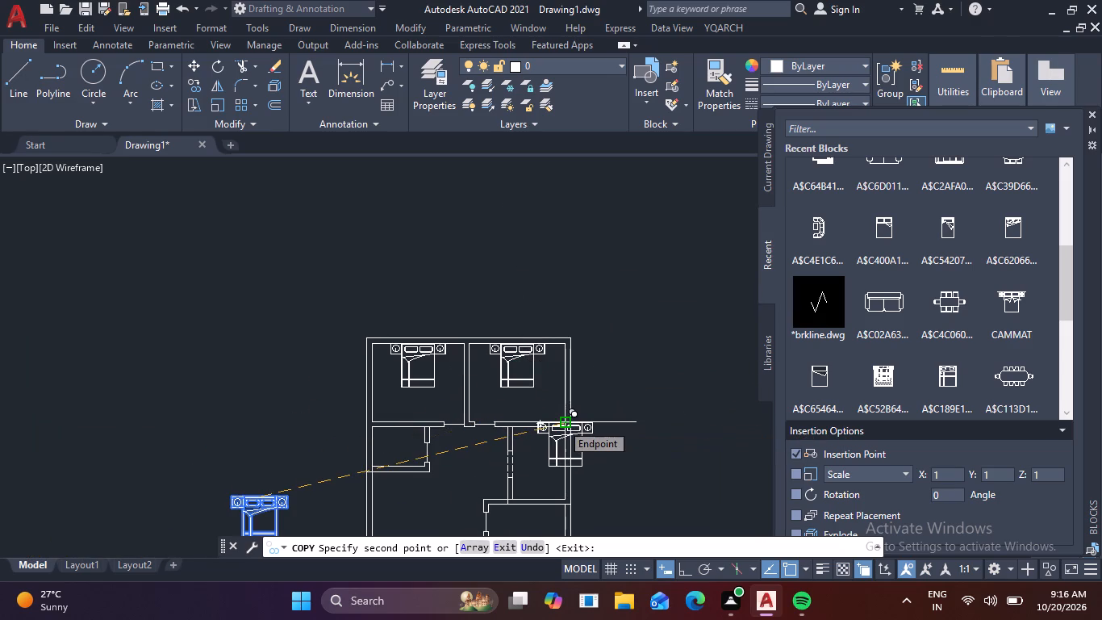
key("Escape")
Rotate the original bed block outside the plan by 180° about a point on its headboard edge.
middle_click_drag(459, 476, 566, 329)
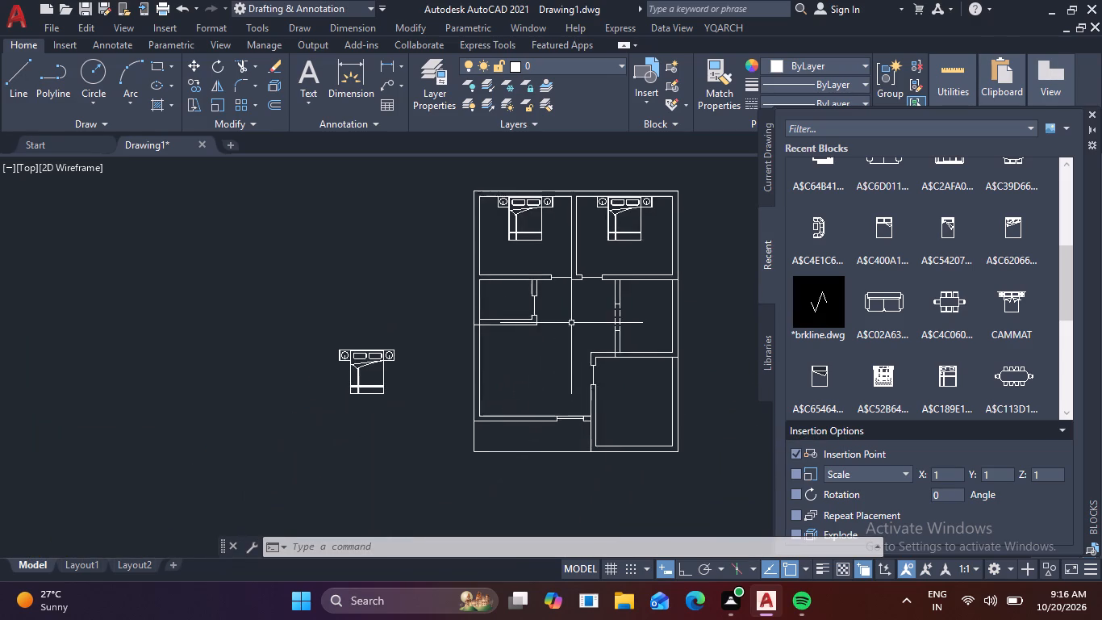
left_click(388, 379)
left_click(327, 340)
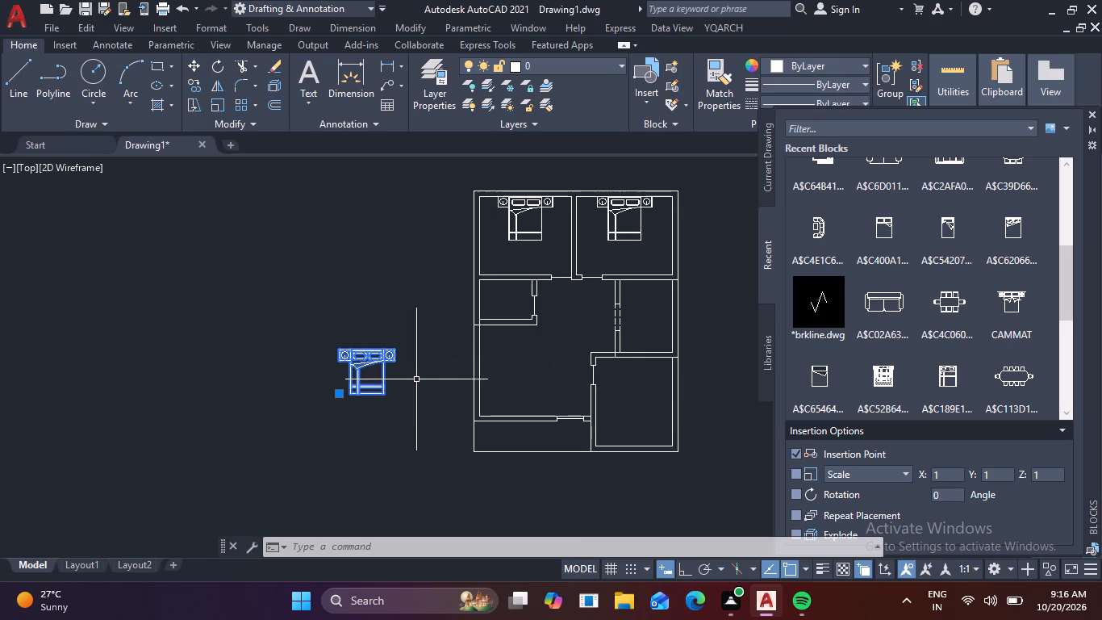
type("ro")
key("space")
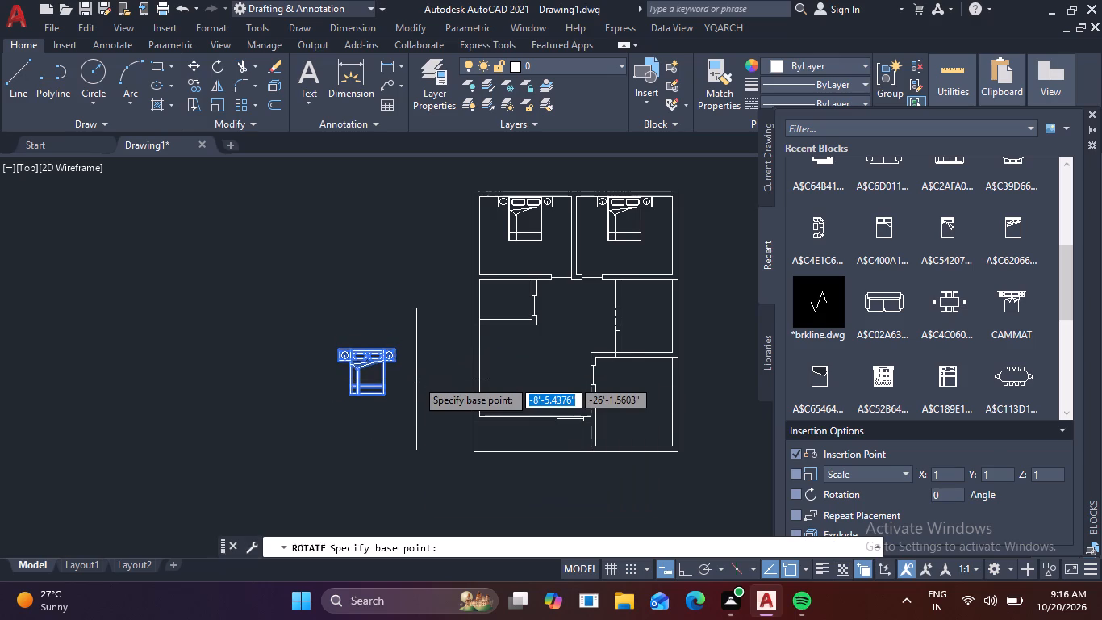
scroll(408, 356, "up", 2)
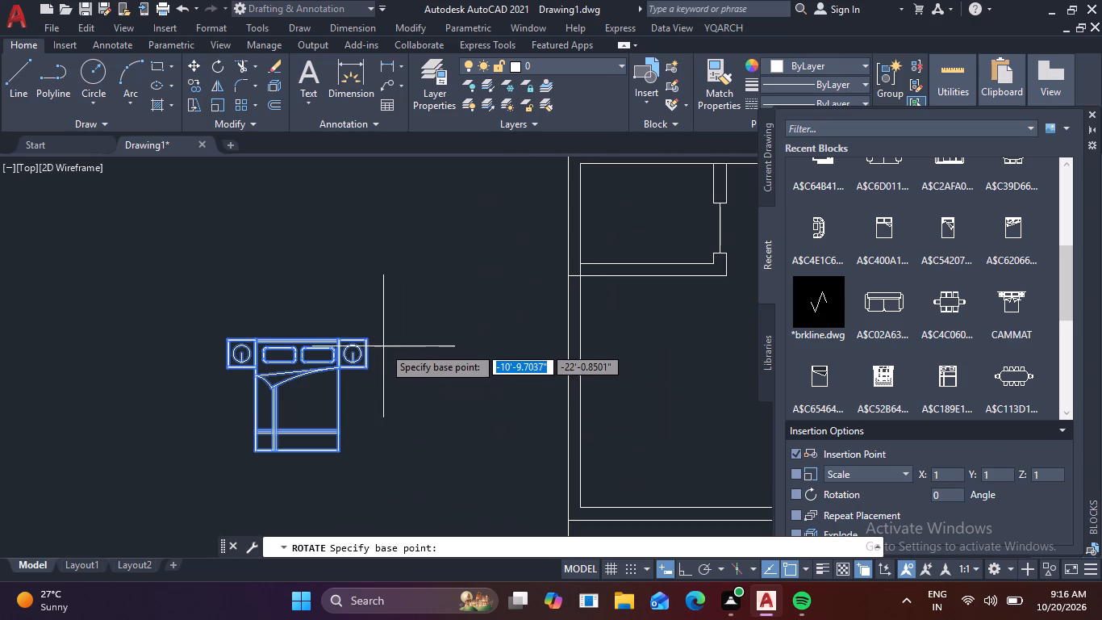
left_click(284, 337)
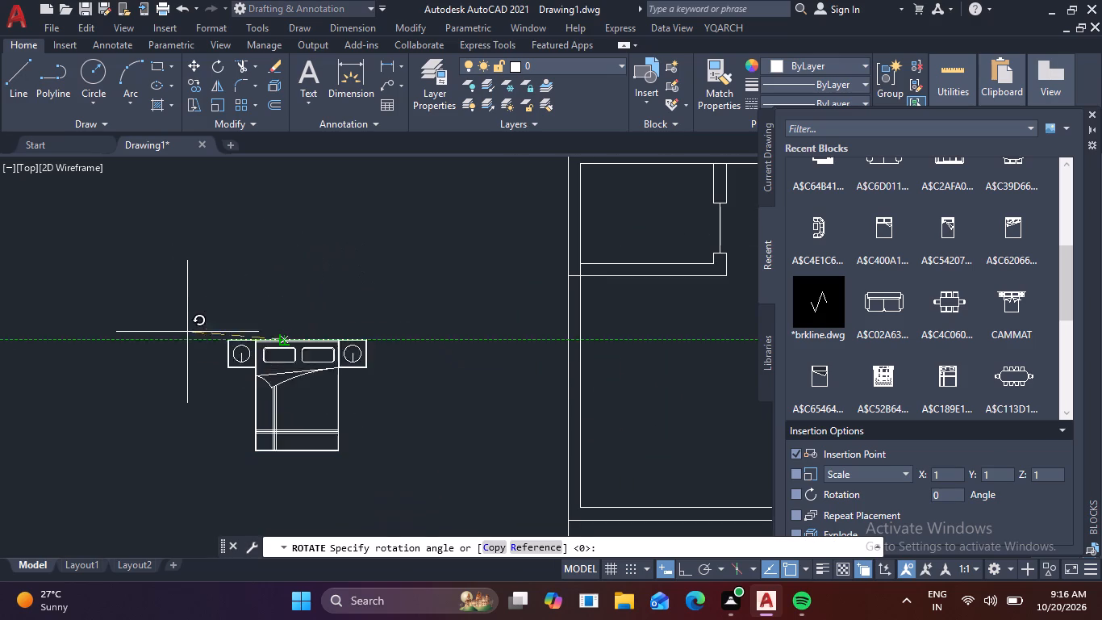
key("F8")
left_click(152, 357)
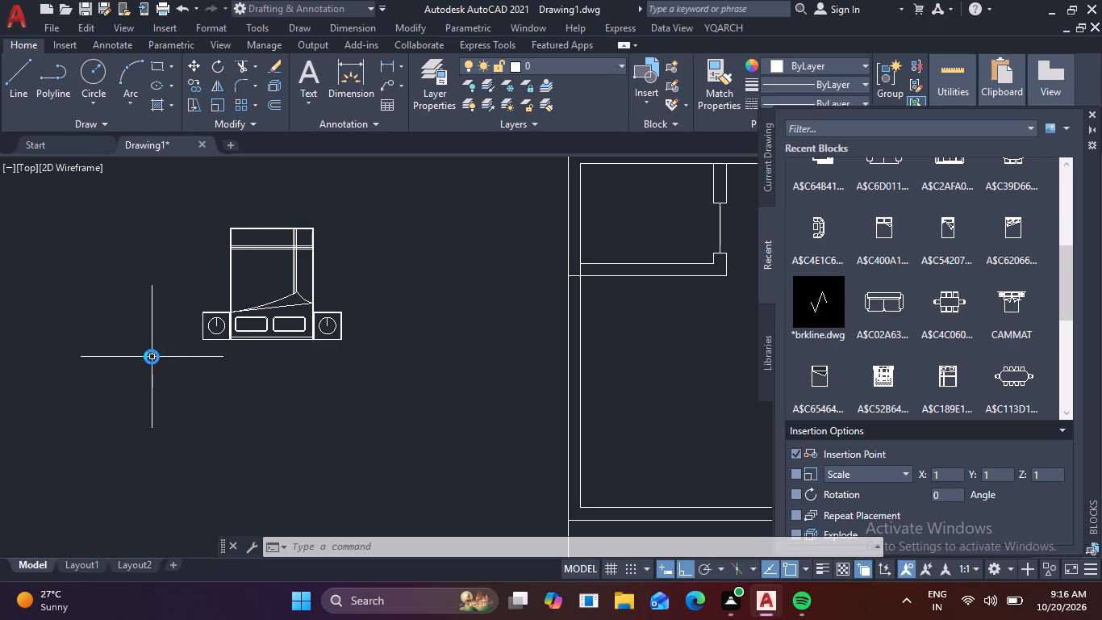
Move the rotated bed by its headboard midpoint to the midpoint of the lower-right bedroom's bottom inner wall.
left_click(405, 381)
left_click(278, 283)
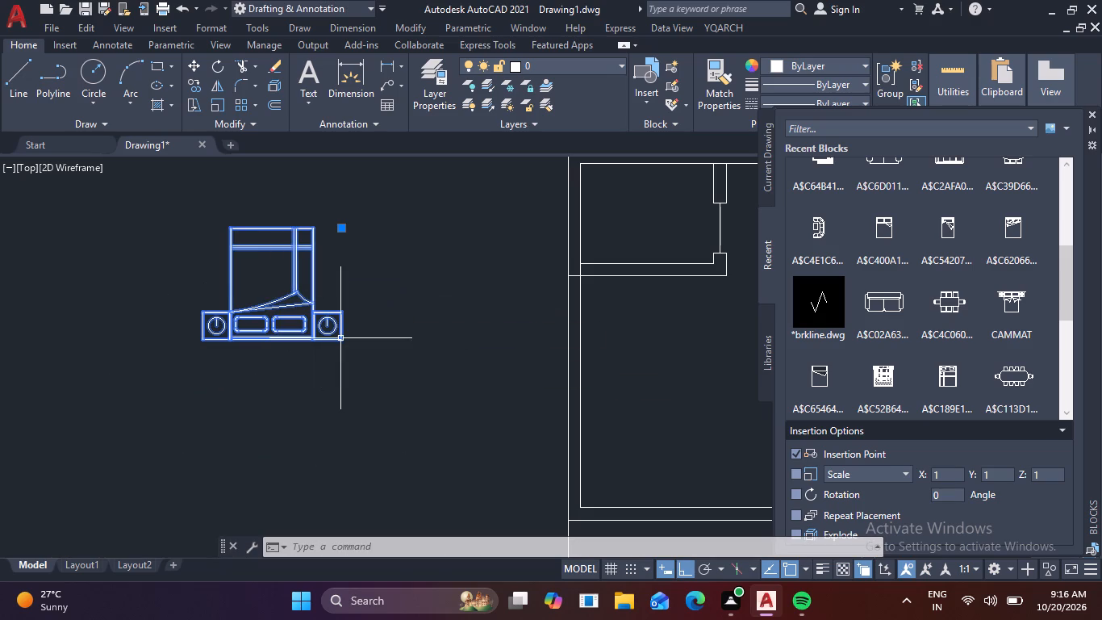
type("m")
key("space")
scroll(229, 325, "up", 2)
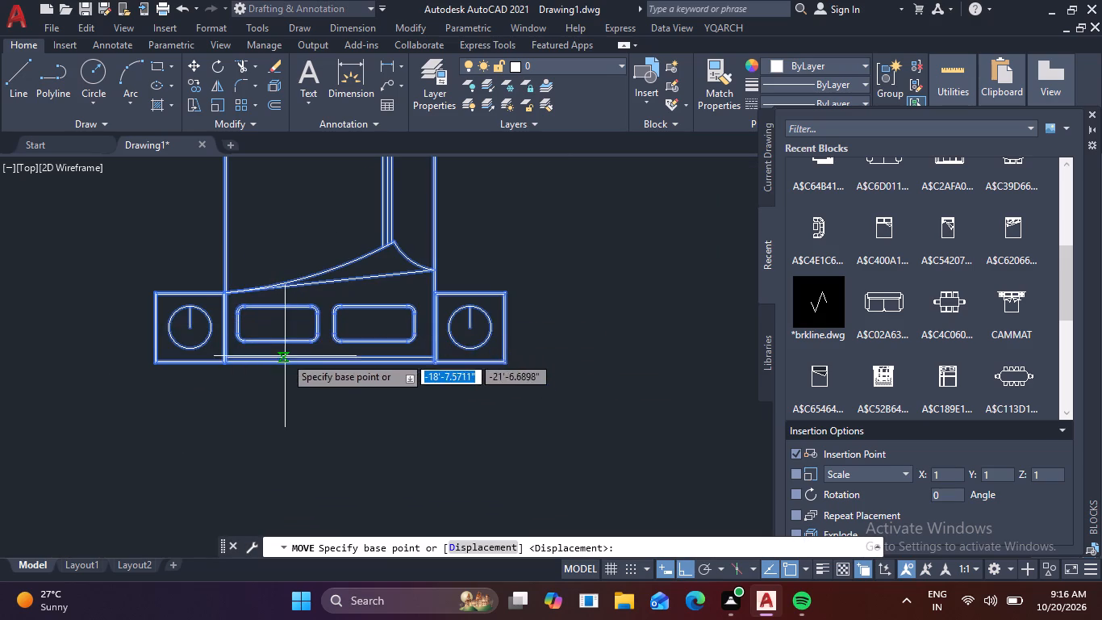
left_click(328, 362)
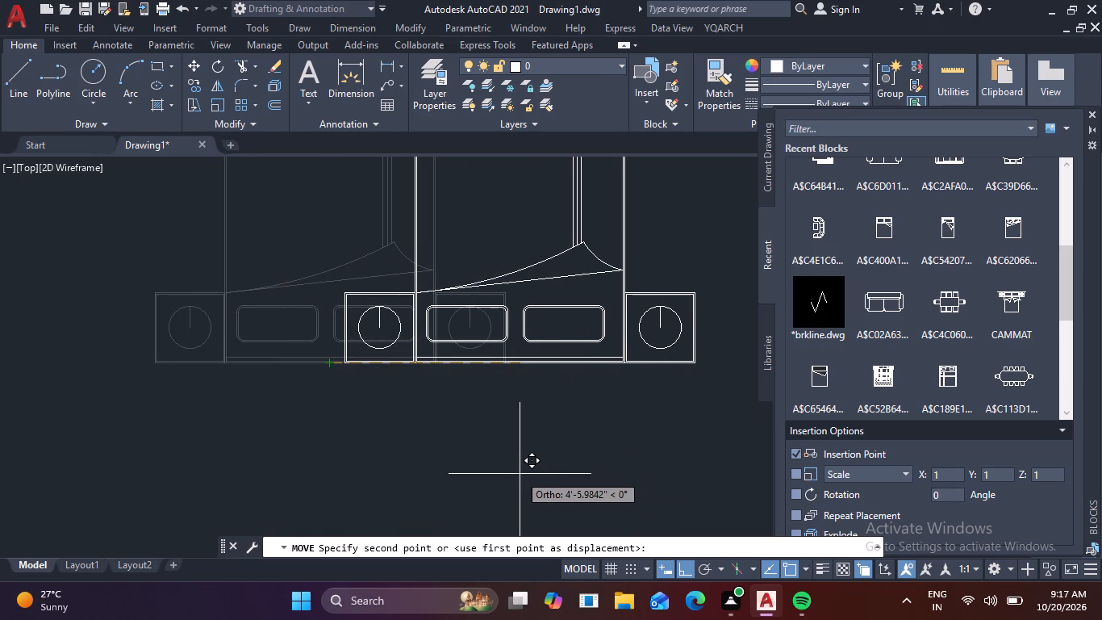
key("F8")
scroll(520, 474, "down", 4)
middle_click_drag(548, 485, 453, 389)
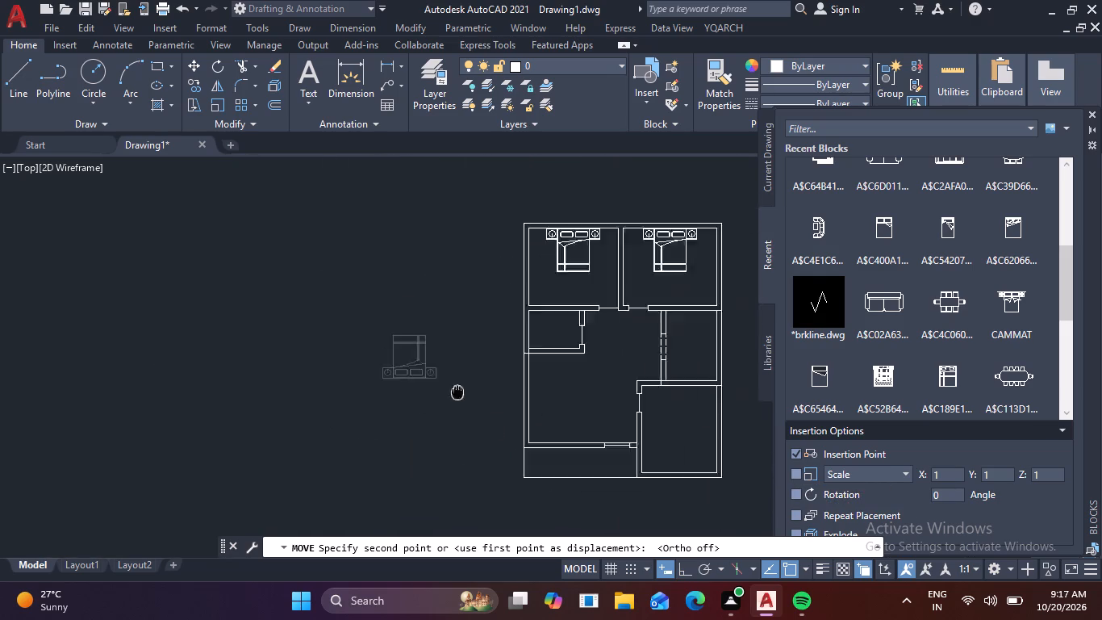
middle_click_drag(453, 389, 378, 335)
middle_click_drag(587, 405, 548, 341)
scroll(549, 341, "up", 4)
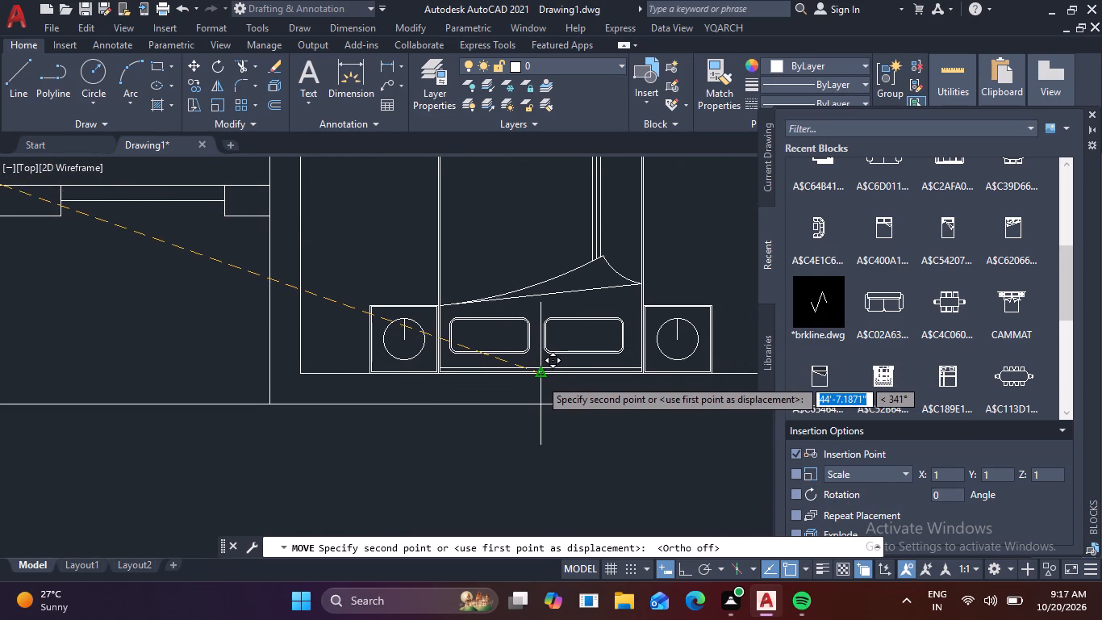
left_click(540, 379)
scroll(503, 436, "down", 4)
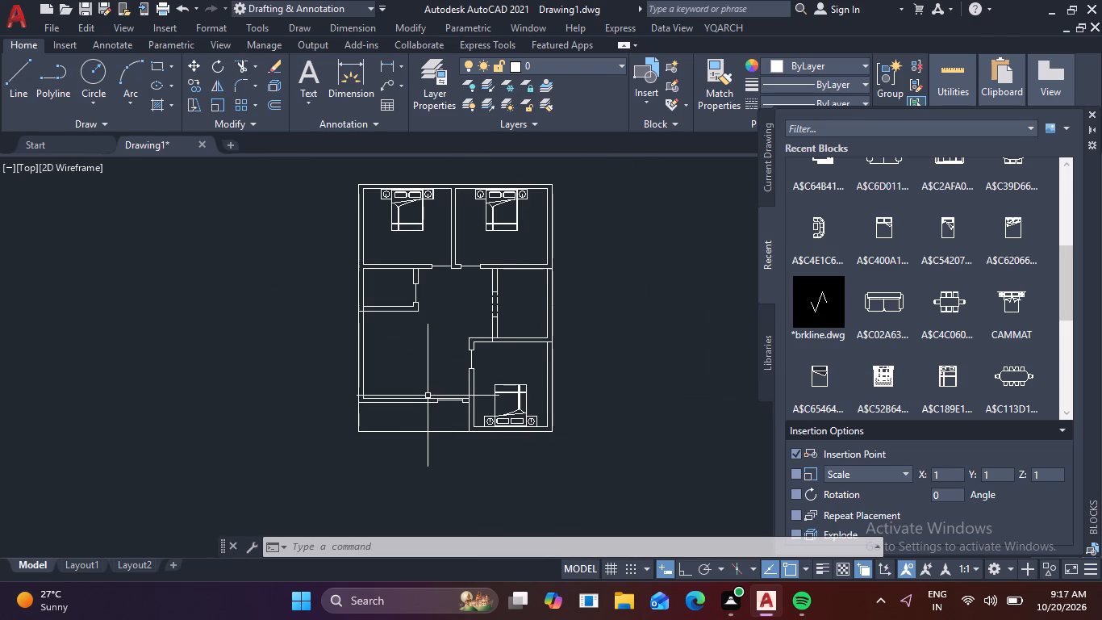
Draw a 5' by about 10" rectangle just below the foot of the upper-left bedroom's bed, aligned with the bed's sides.
type("rec")
key("space")
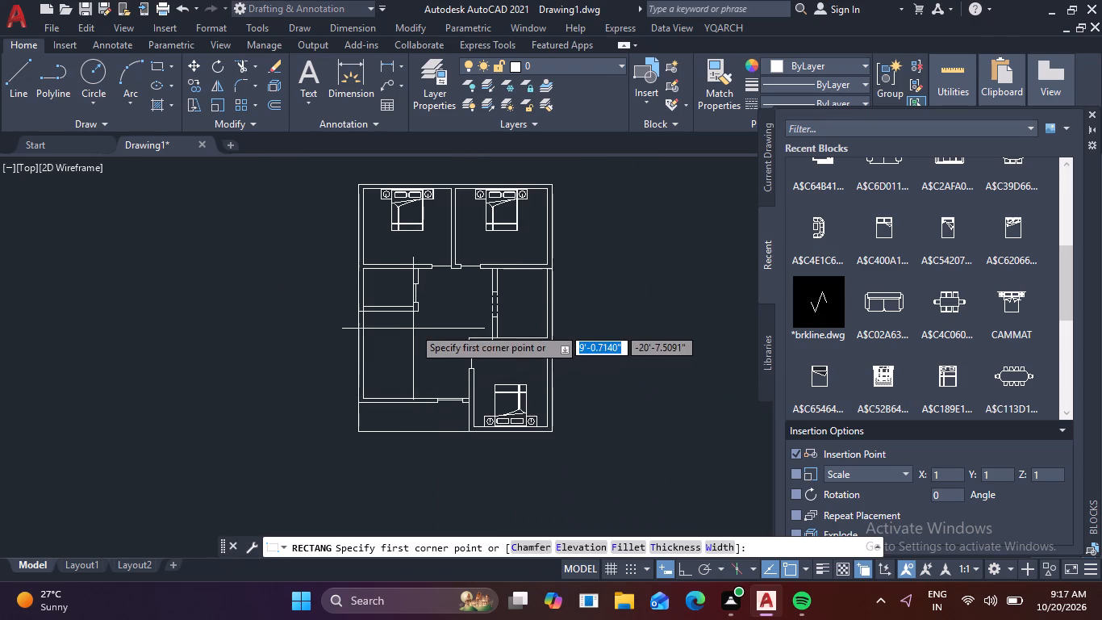
scroll(377, 231, "up", 3)
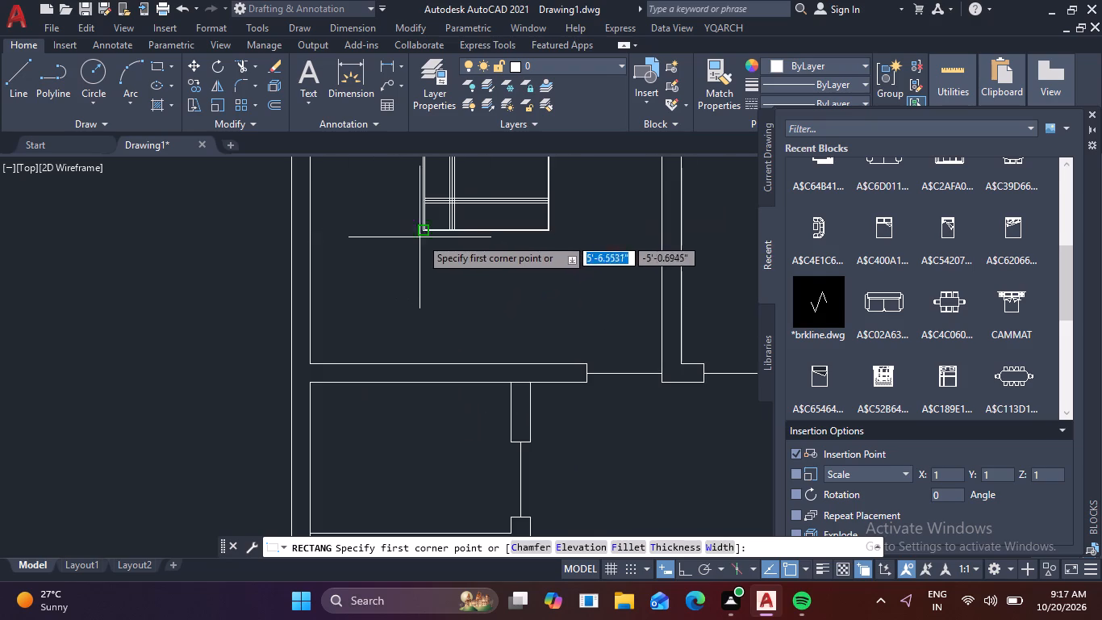
scroll(420, 238, "up", 3)
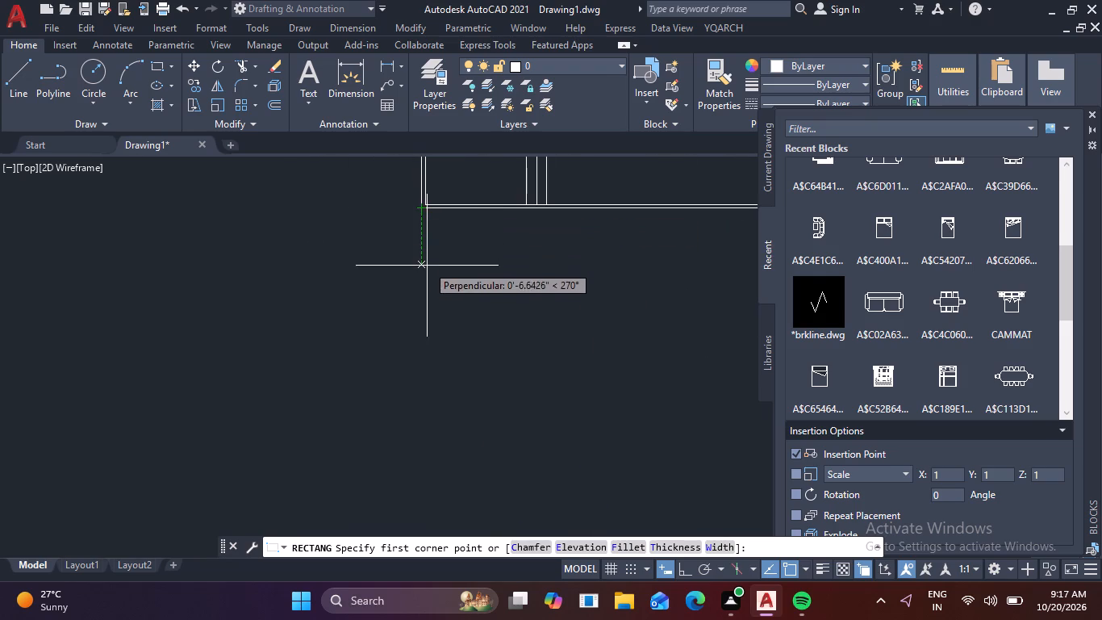
left_click(421, 280)
scroll(545, 325, "down", 3)
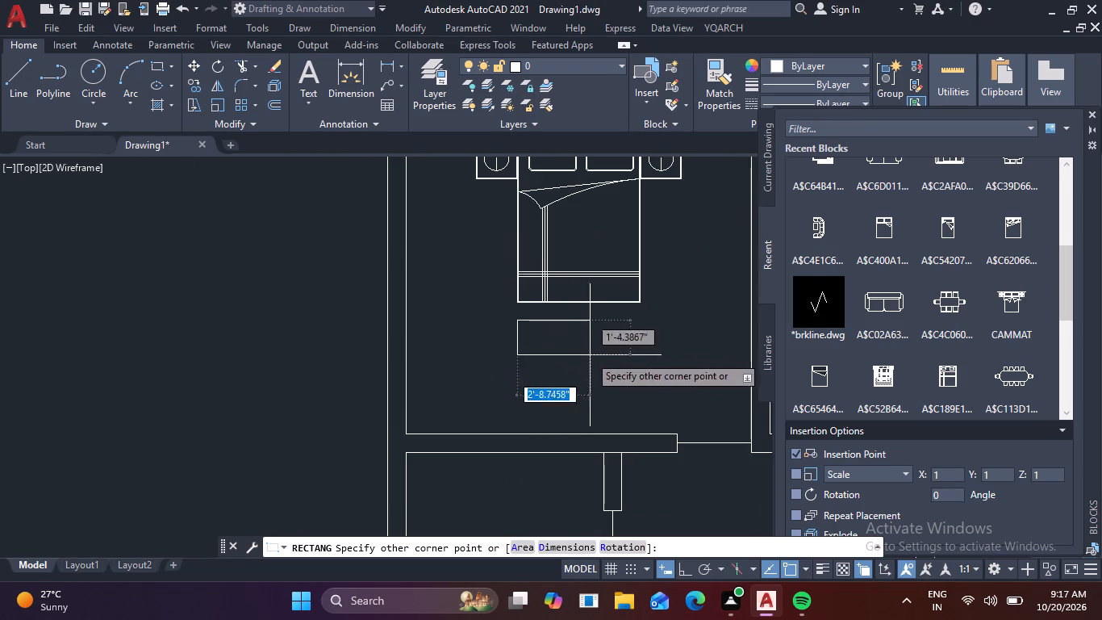
middle_click_drag(594, 357, 495, 333)
scroll(548, 281, "up", 3)
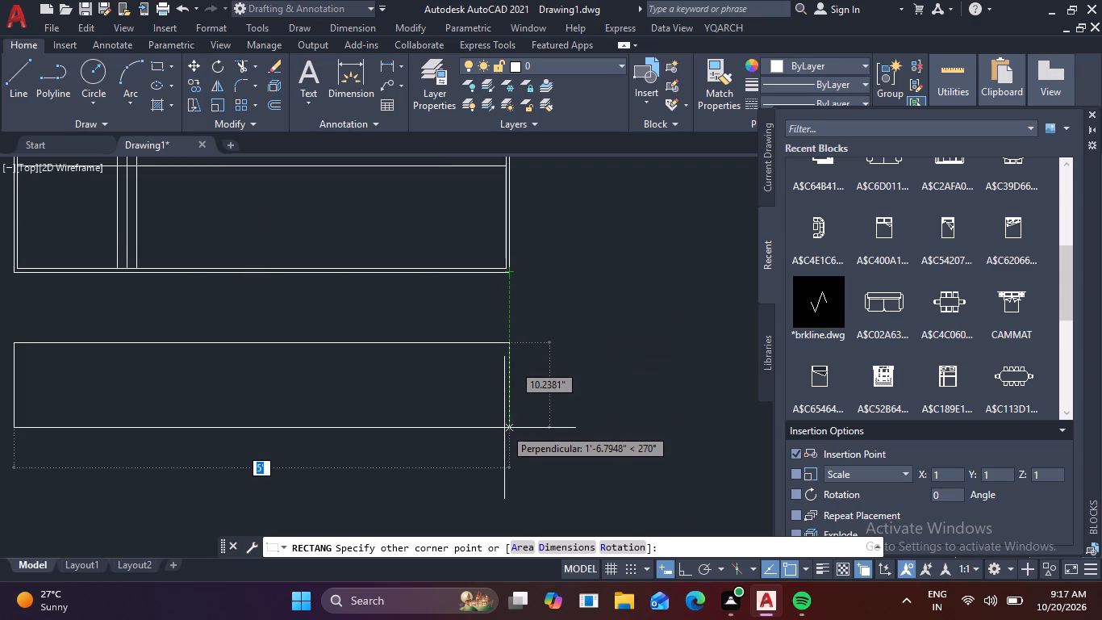
left_click(504, 428)
scroll(457, 443, "down", 2)
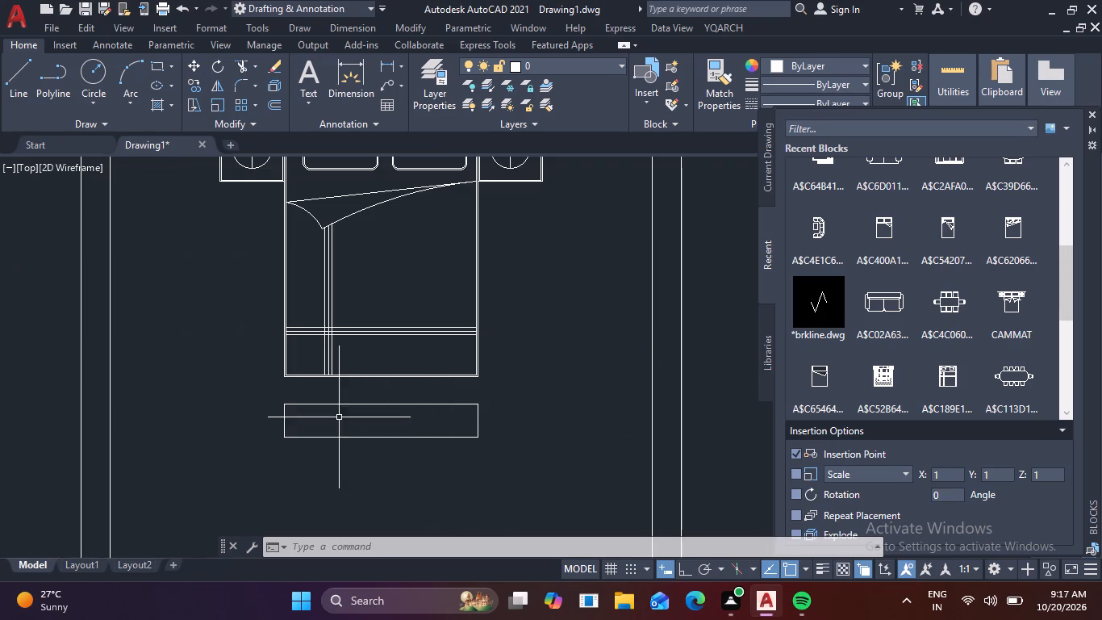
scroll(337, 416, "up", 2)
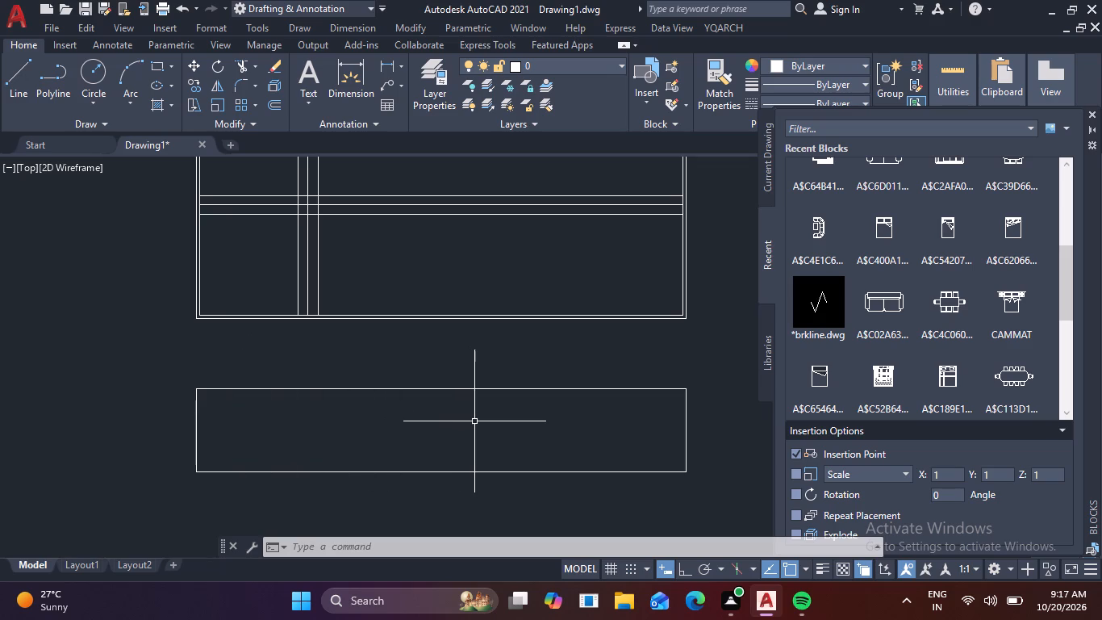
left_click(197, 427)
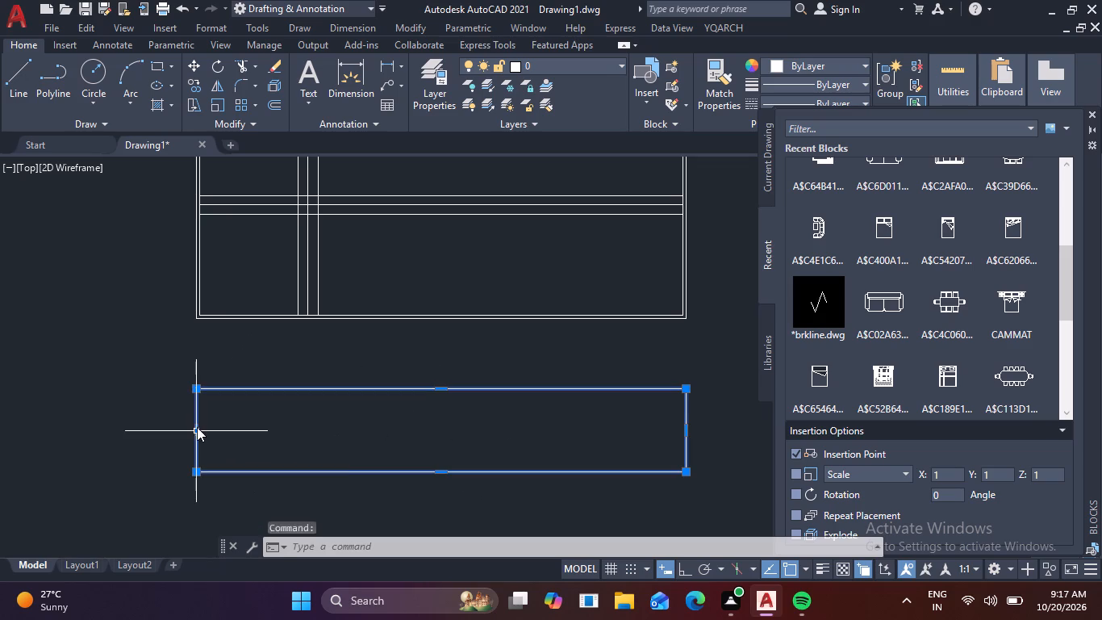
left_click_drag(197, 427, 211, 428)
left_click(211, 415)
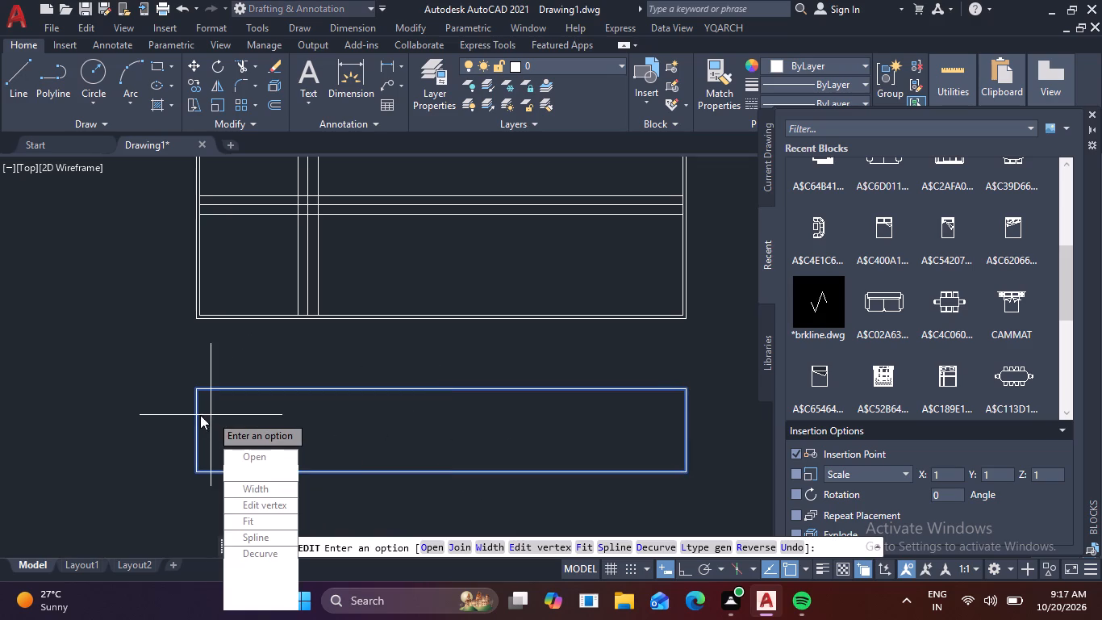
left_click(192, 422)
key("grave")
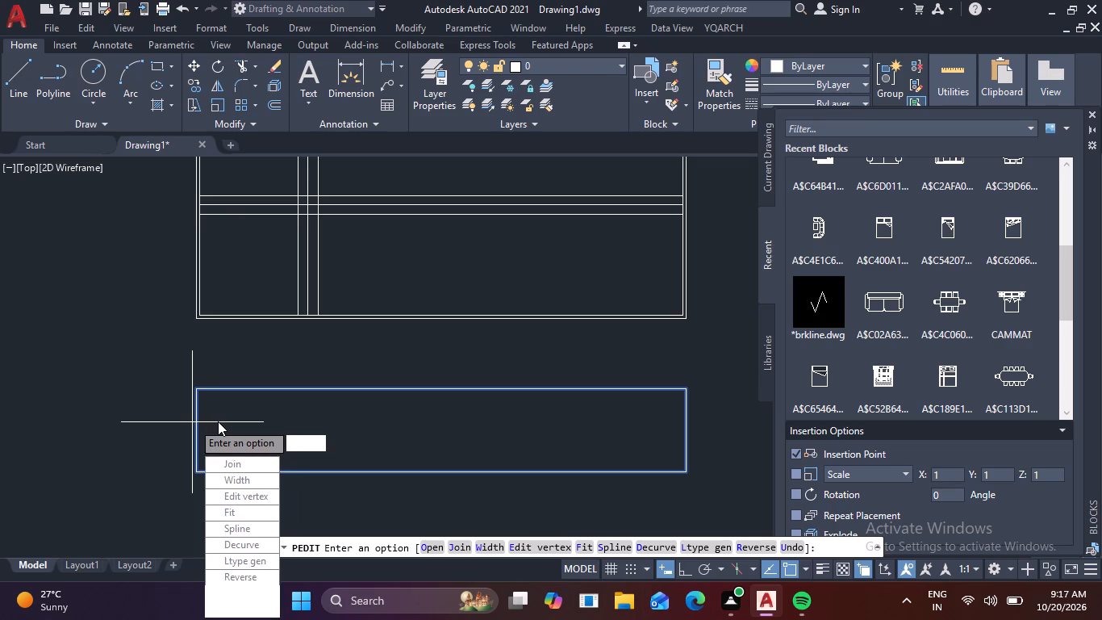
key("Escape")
Shorten the rectangle below the bed by stretching its left edge inward by its midpoint.
left_click(194, 422)
left_click(198, 431)
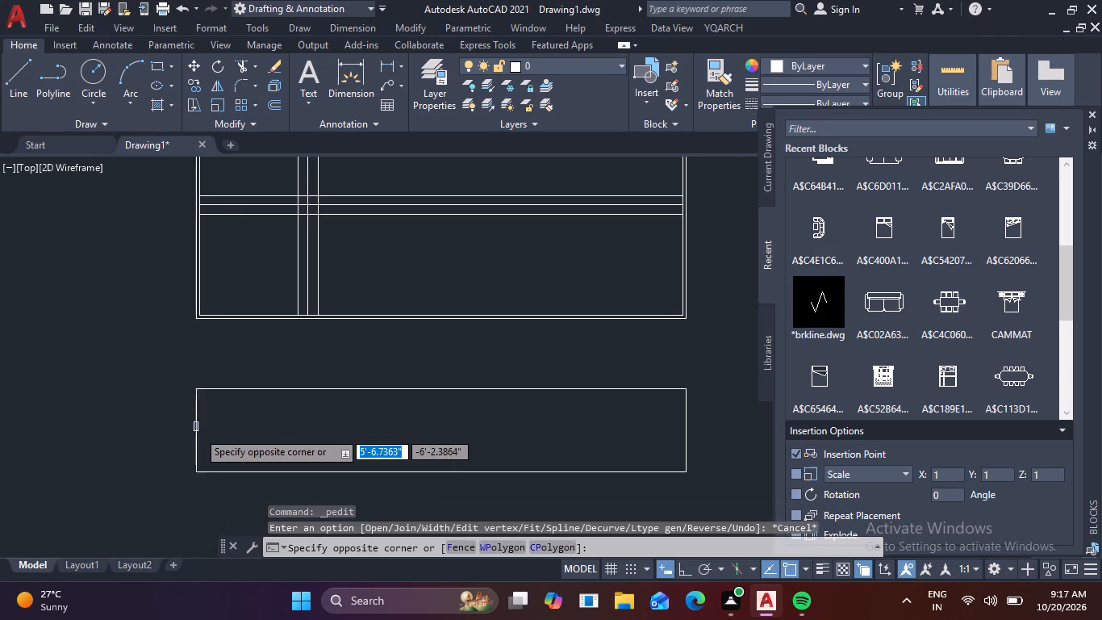
left_click(202, 434)
left_click(184, 419)
left_click(196, 429)
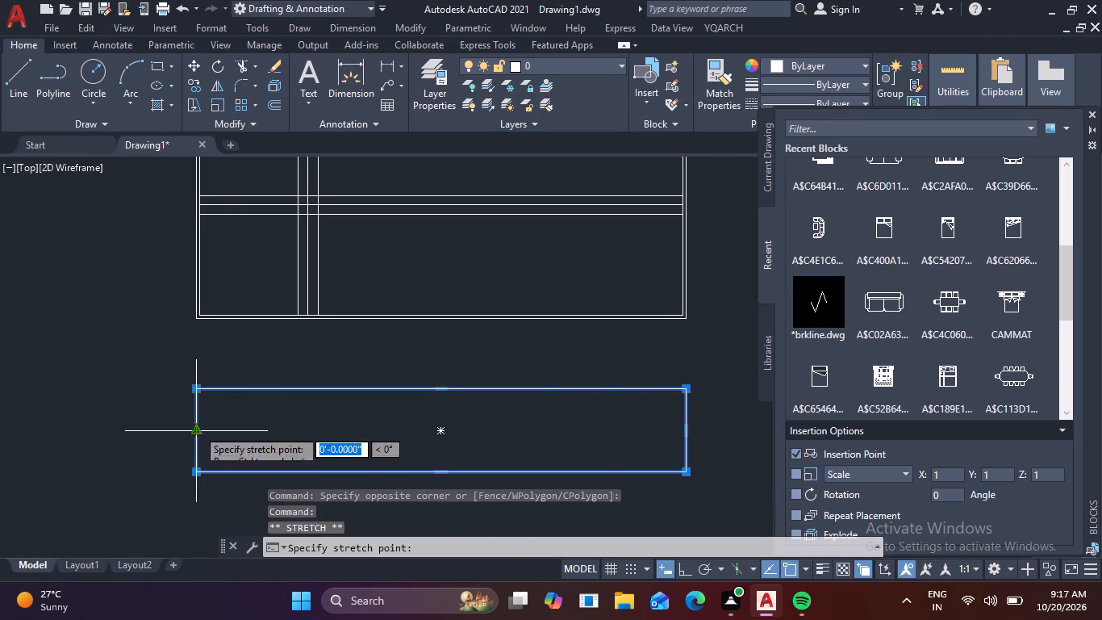
left_click(264, 430)
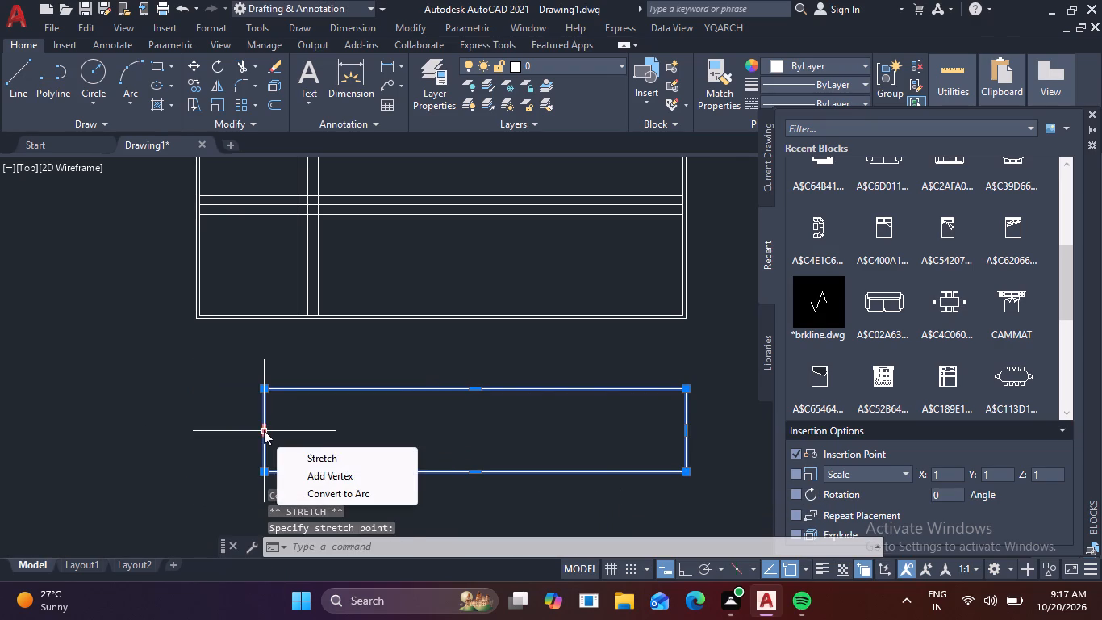
middle_click_drag(720, 417, 643, 389)
key("Escape")
Move the shortened rectangle about 4" left by its top midpoint, aligning it with the midpoint of the bed's foot.
left_click_drag(643, 440, 622, 433)
left_click(535, 385)
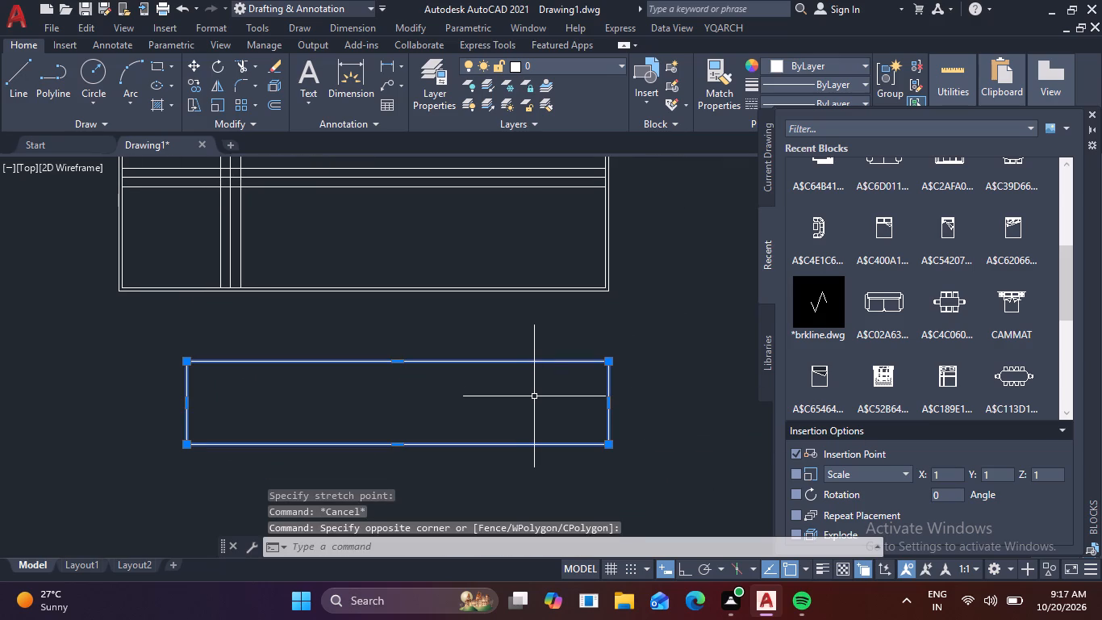
key("m")
key("space")
left_click(401, 367)
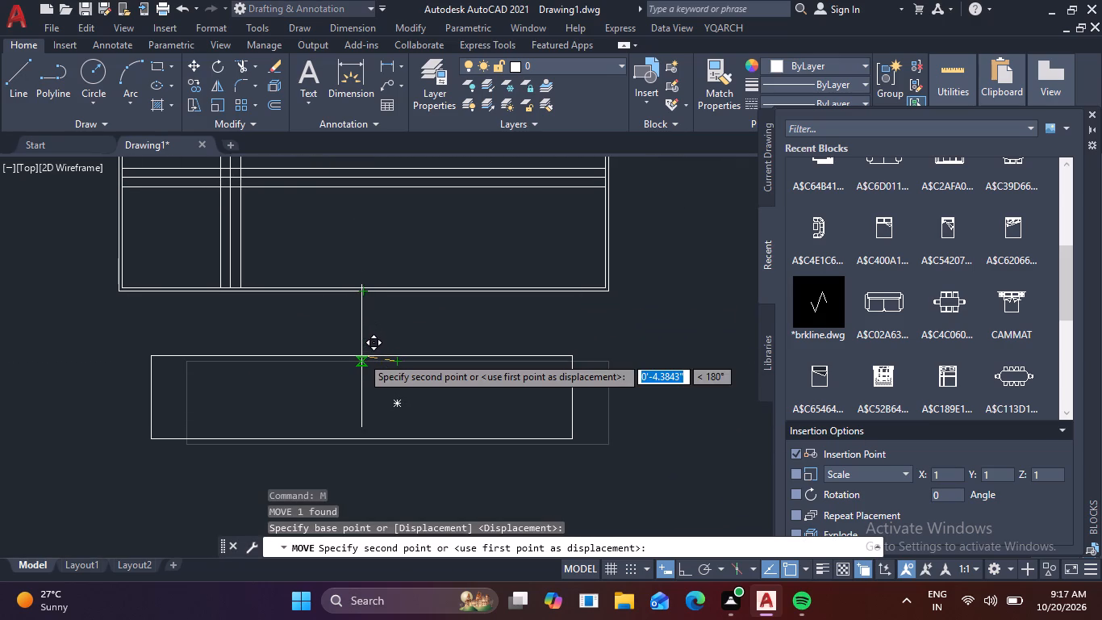
left_click(361, 356)
Offset the rectangle below the bed inward by 1".
scroll(444, 371, "down", 3)
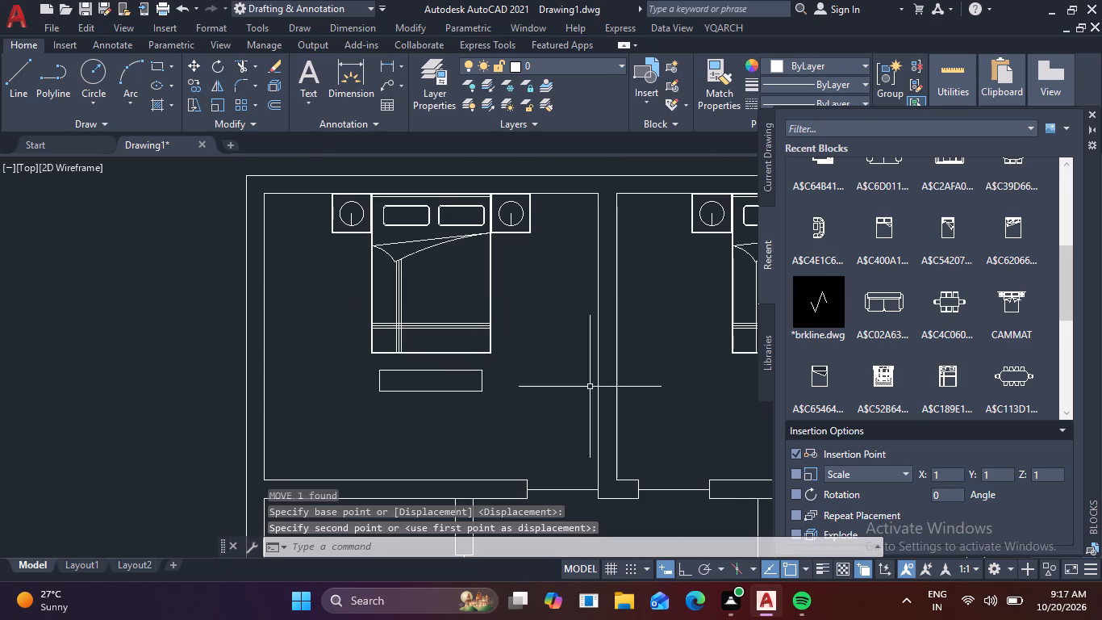
scroll(445, 379, "up", 3)
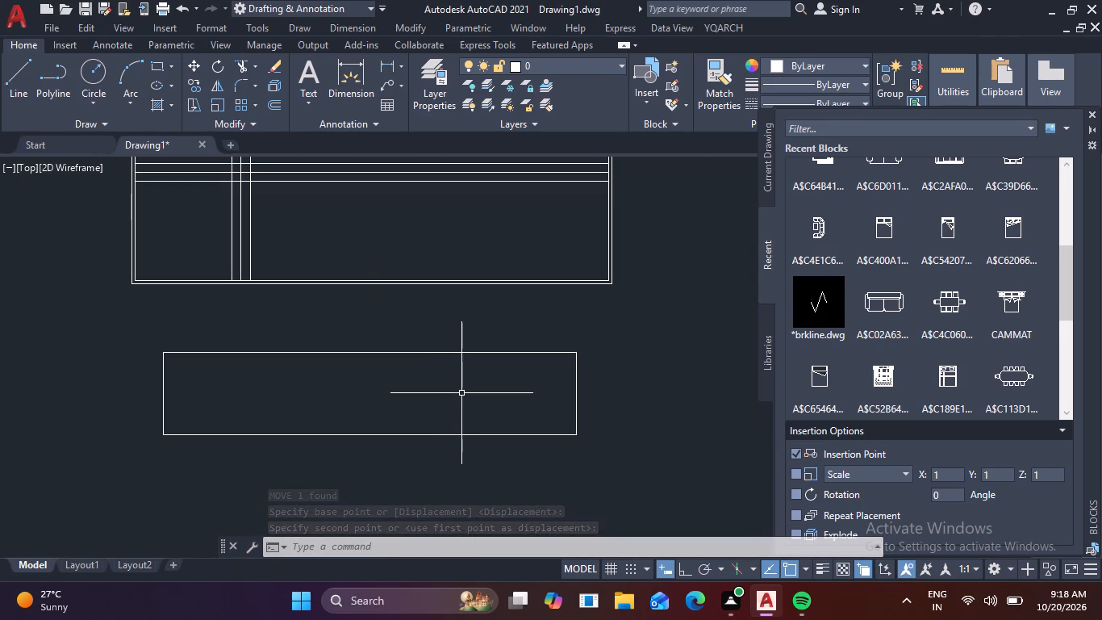
key("Escape")
key("o")
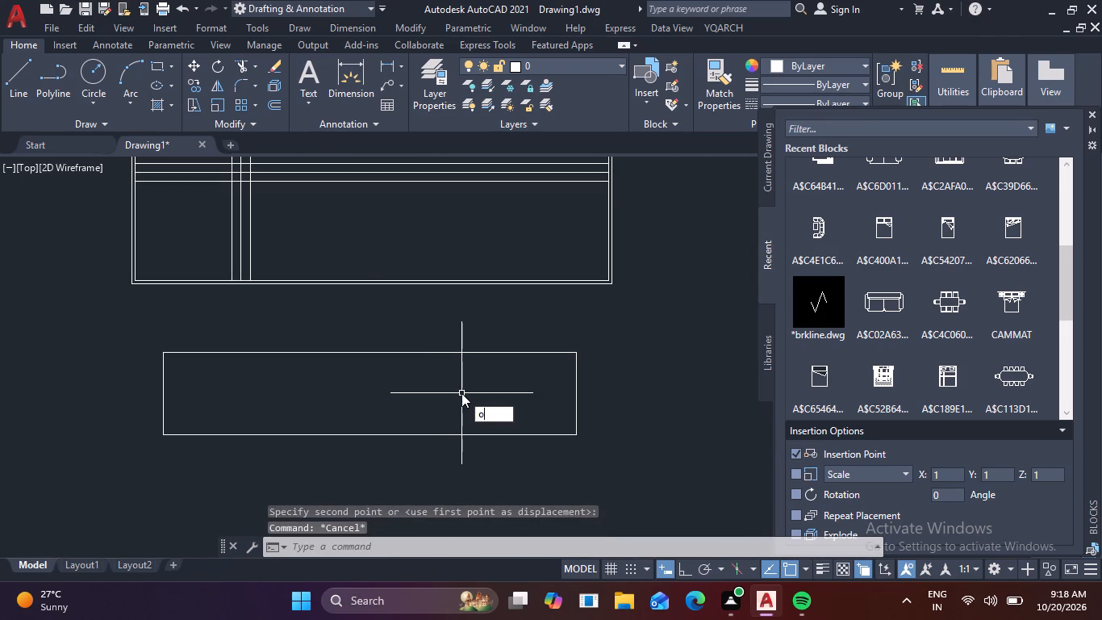
key("Return")
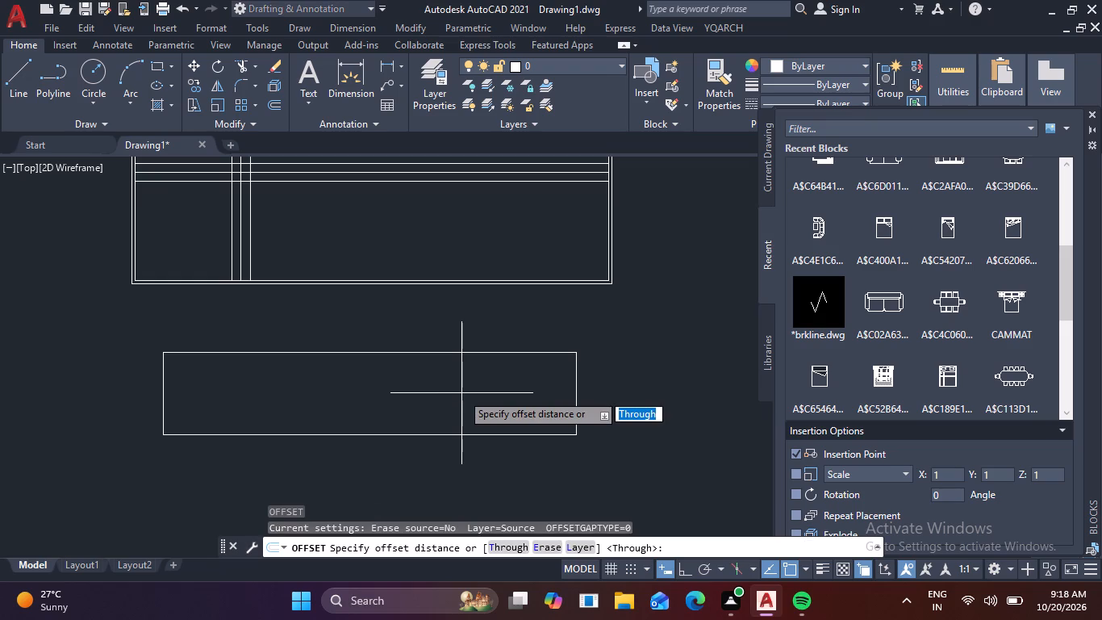
key("1")
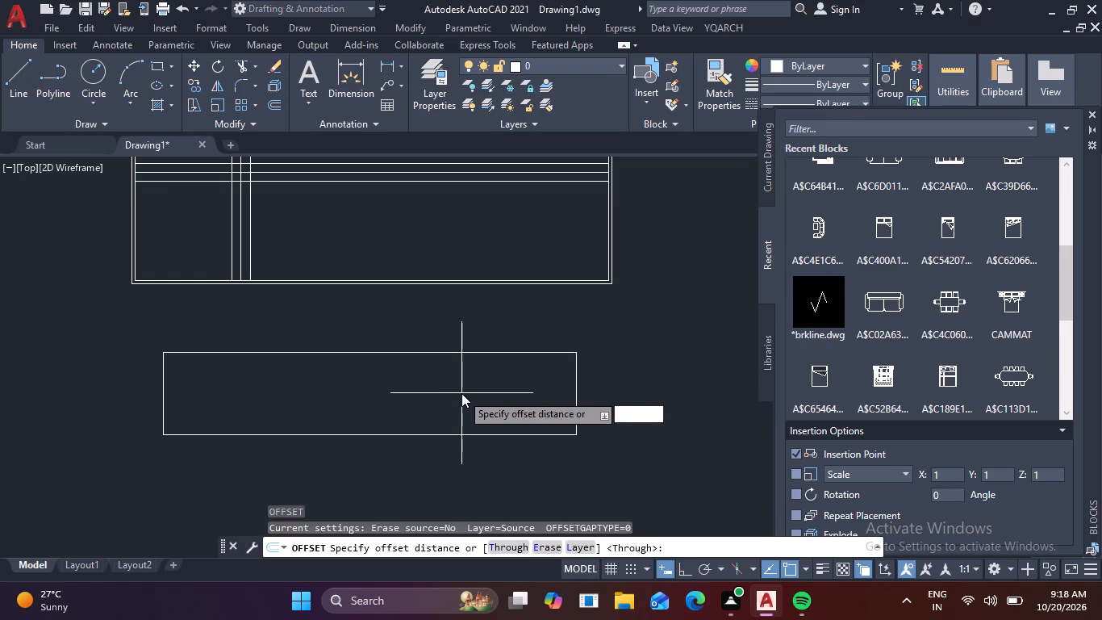
key("Return")
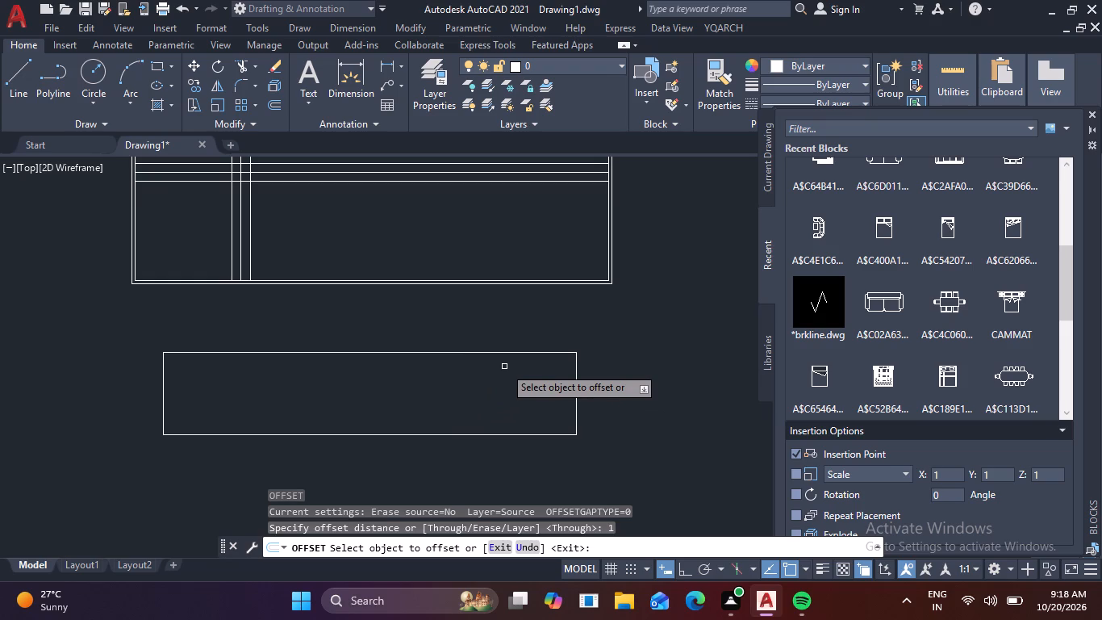
left_click(520, 352)
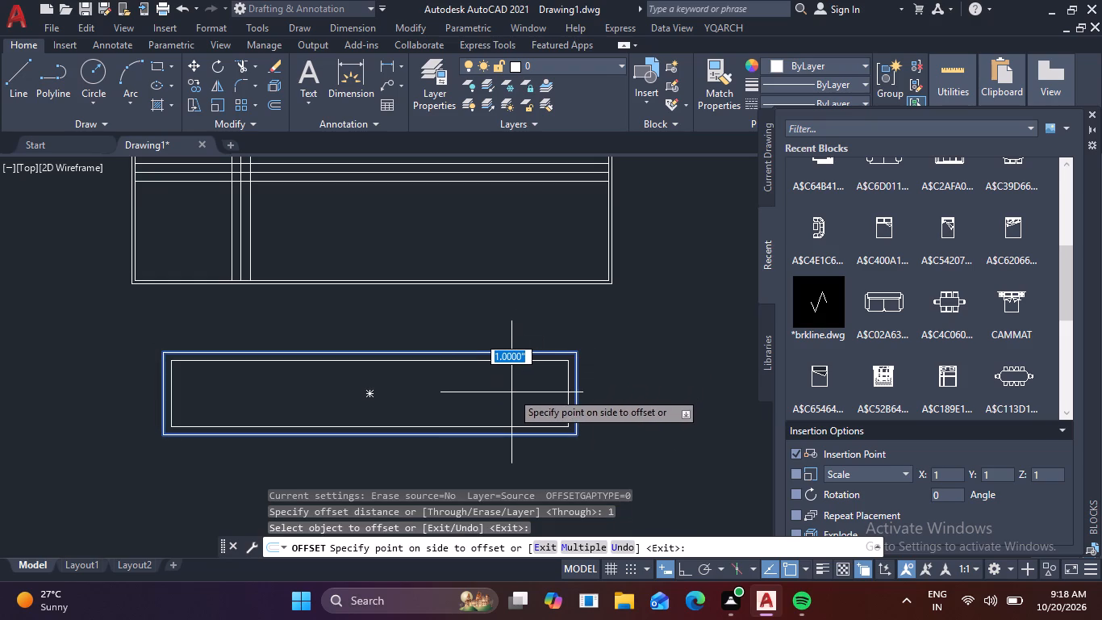
left_click(511, 393)
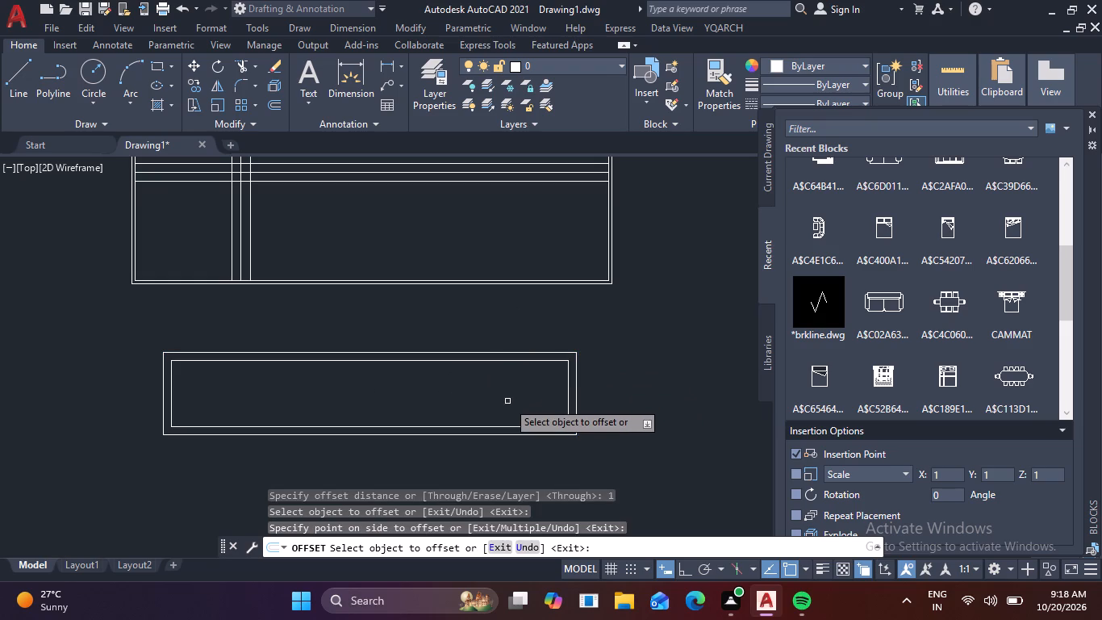
key("Escape")
Copy both bench rectangles by their top midpoint horizontally, with Ortho on, to below the foot midpoint of the upper-right bedroom's bed.
scroll(507, 402, "down", 3)
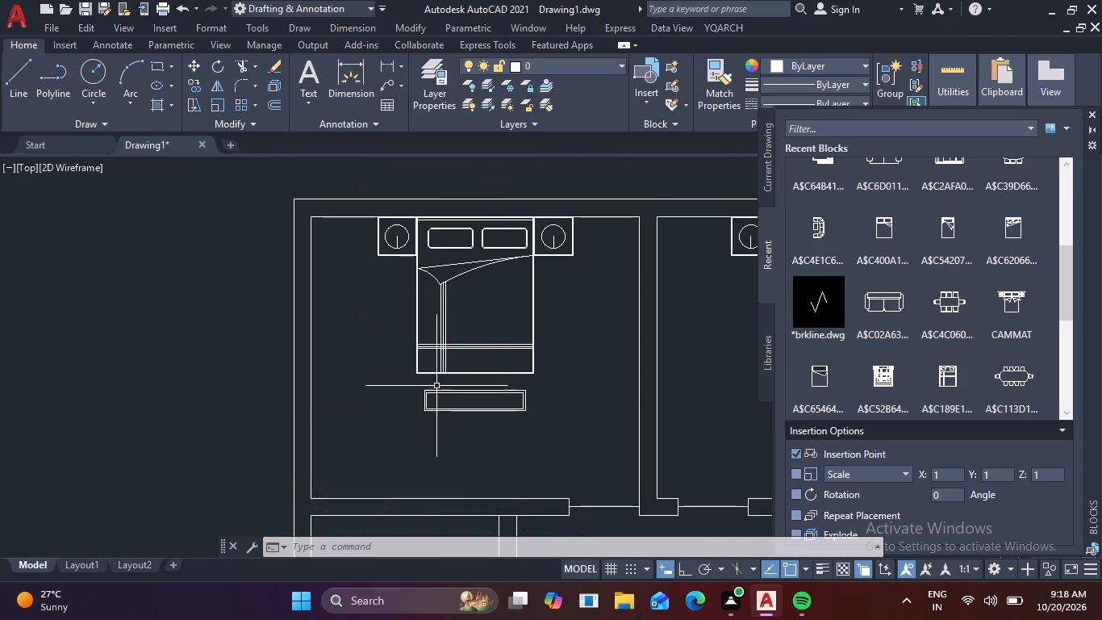
scroll(435, 386, "up", 3)
left_click(365, 381)
left_click(503, 492)
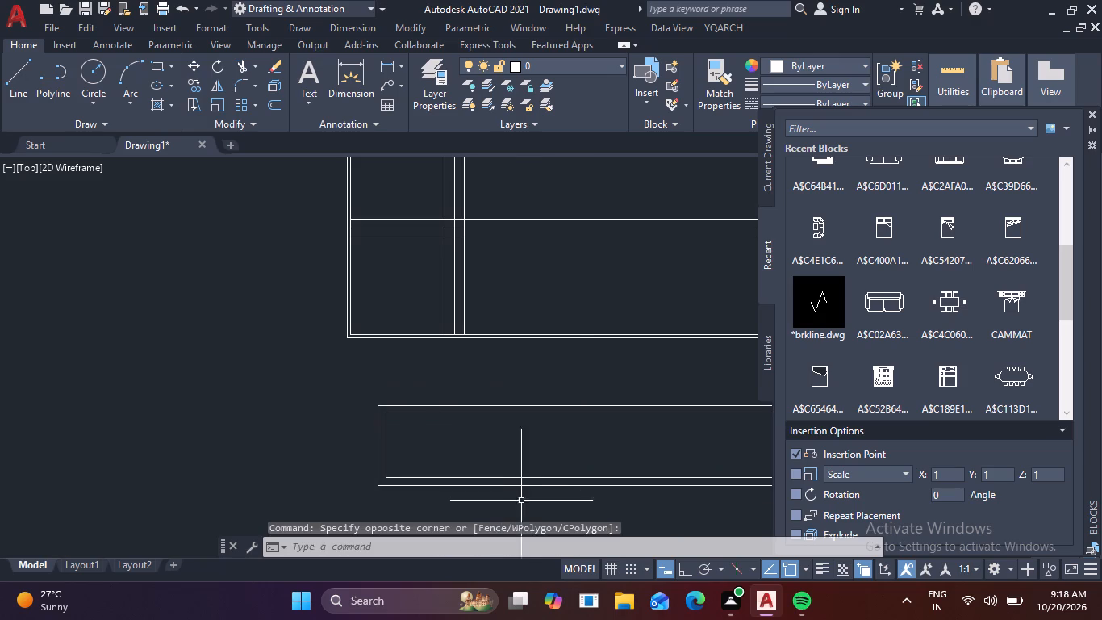
left_click(532, 503)
left_click(386, 382)
scroll(418, 392, "down", 3)
middle_click_drag(503, 409, 392, 400)
scroll(346, 389, "up", 2)
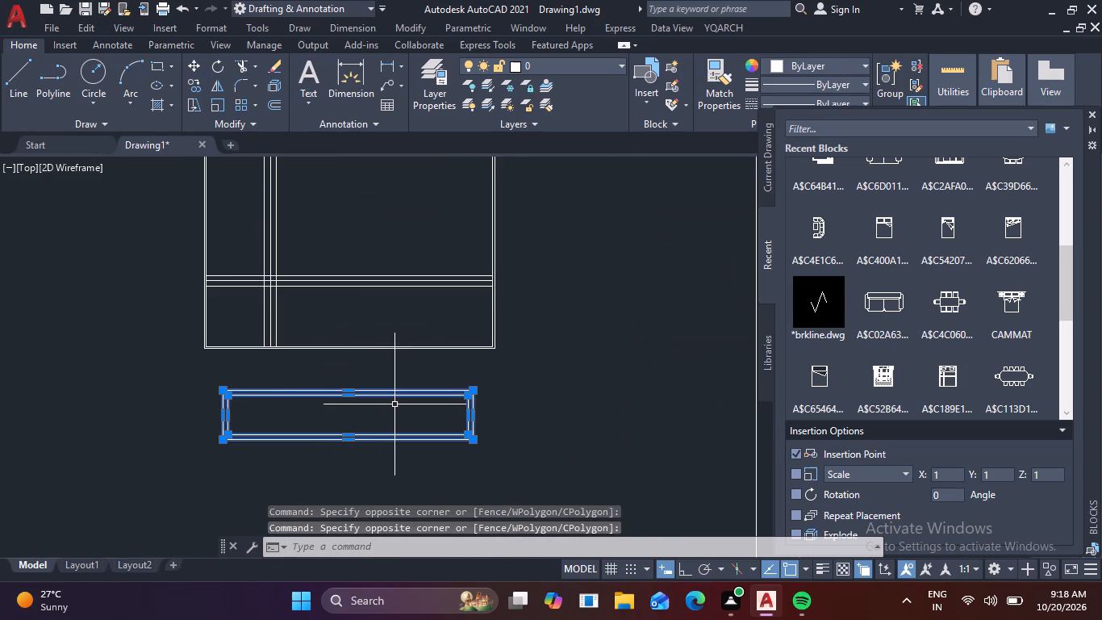
key("c")
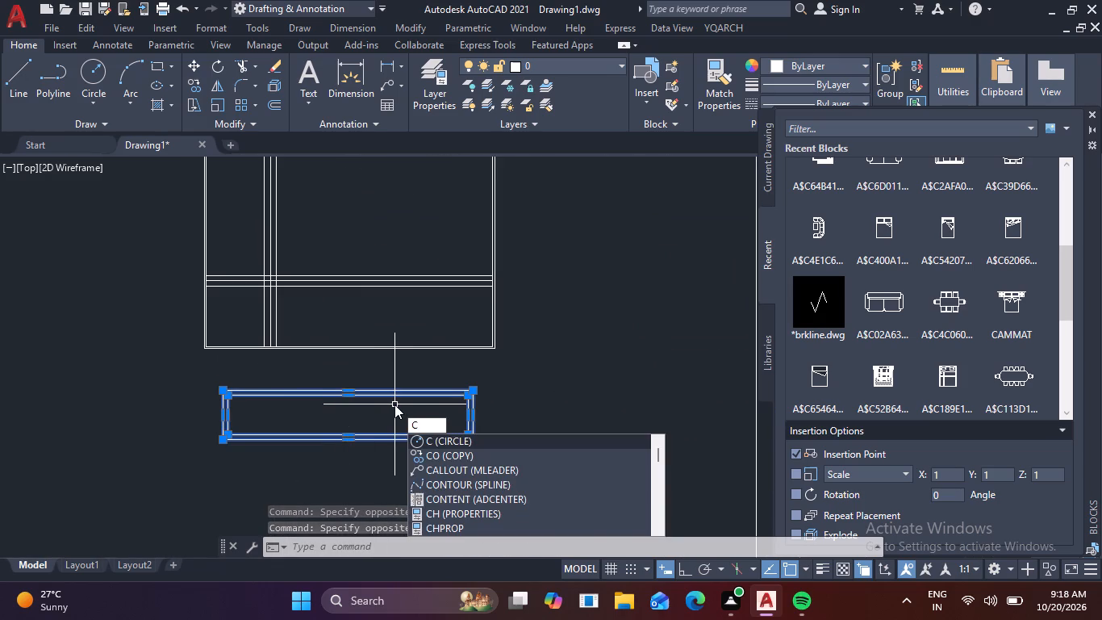
key("o")
key("space")
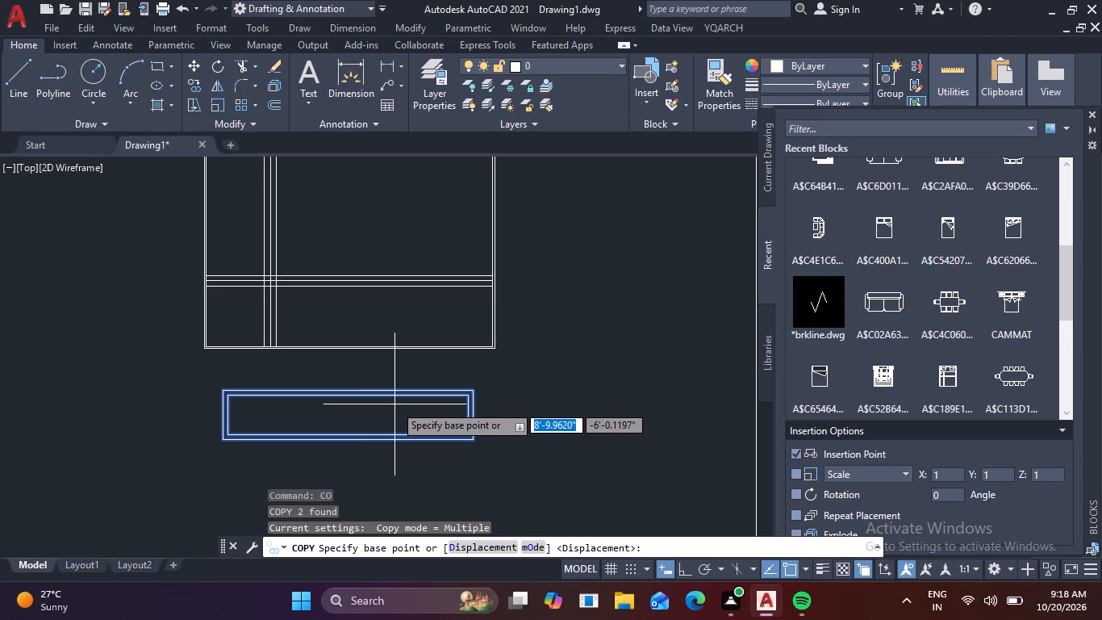
scroll(330, 363, "up", 2)
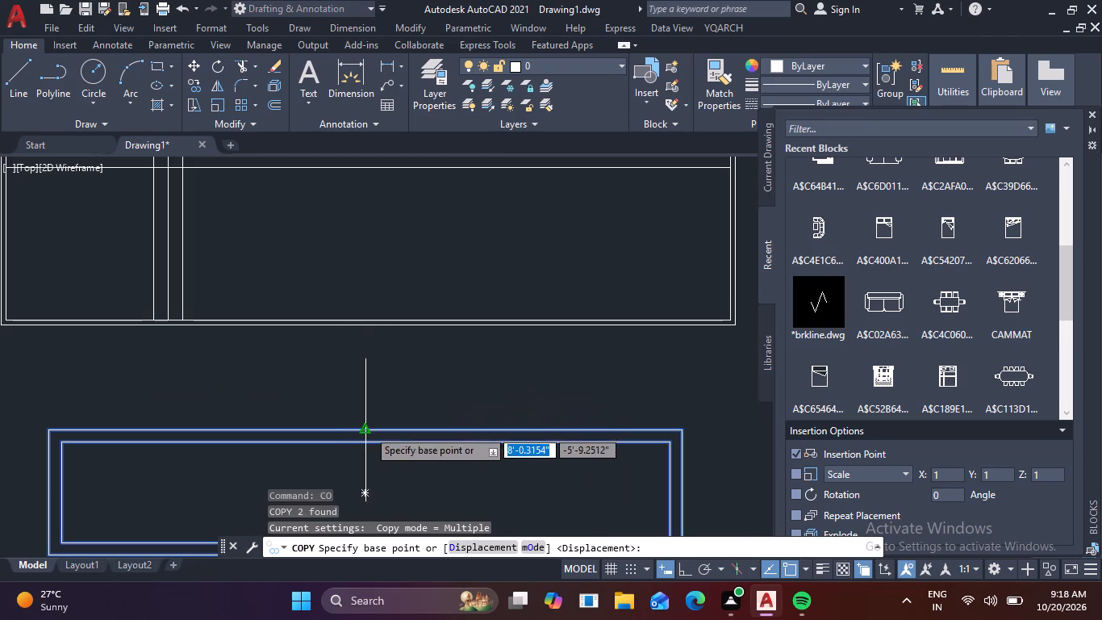
left_click(361, 430)
scroll(469, 400, "down", 4)
middle_click_drag(520, 392, 483, 394)
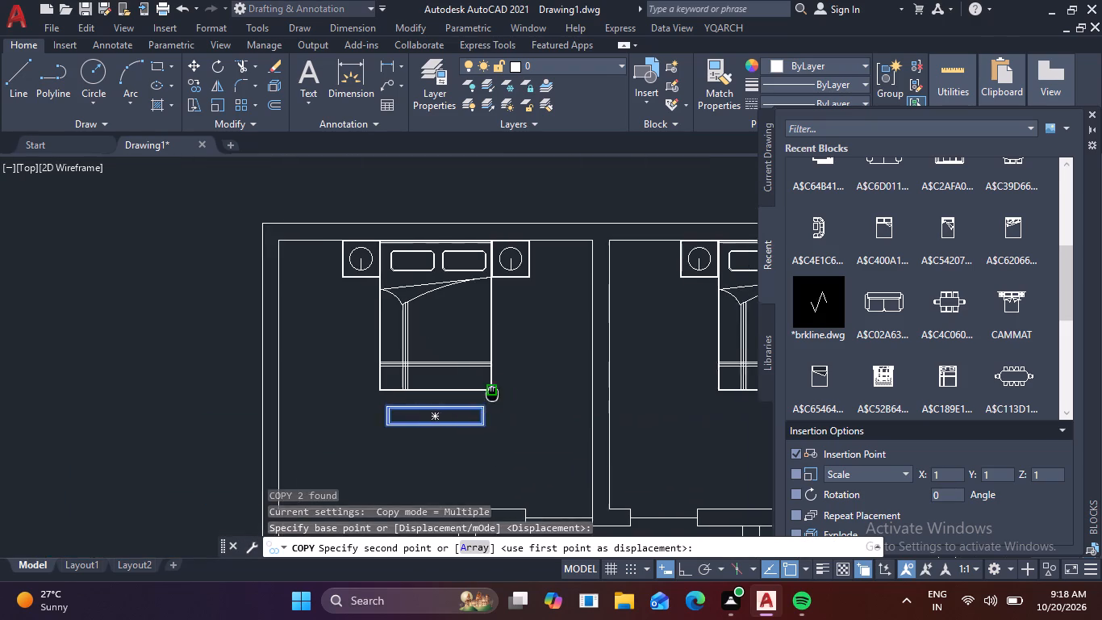
middle_click_drag(483, 394, 251, 358)
key("F8")
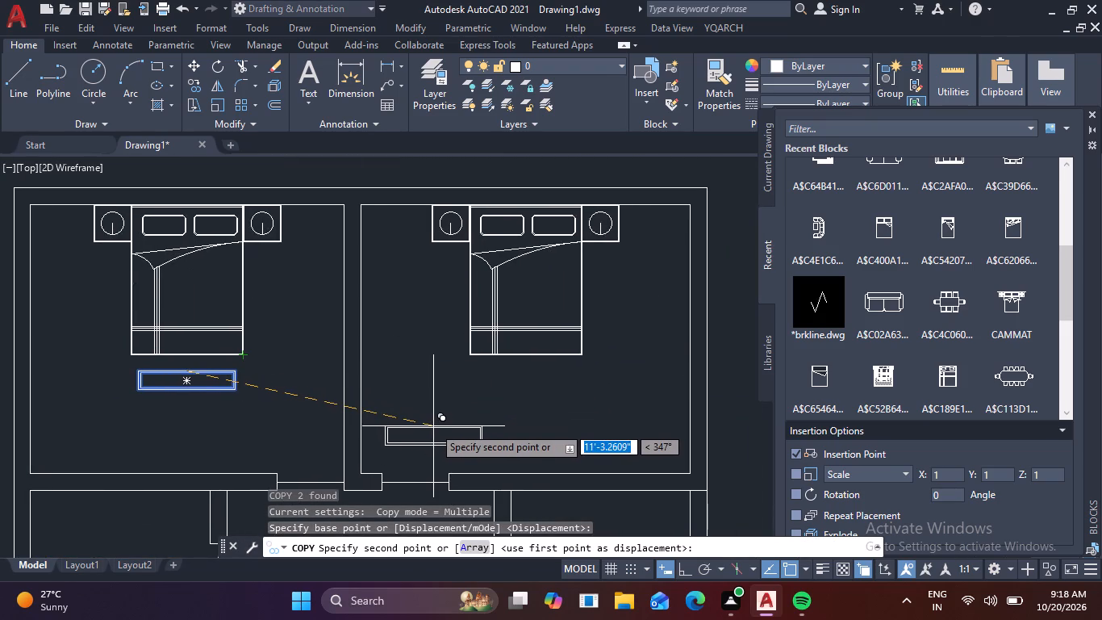
scroll(534, 366, "up", 3)
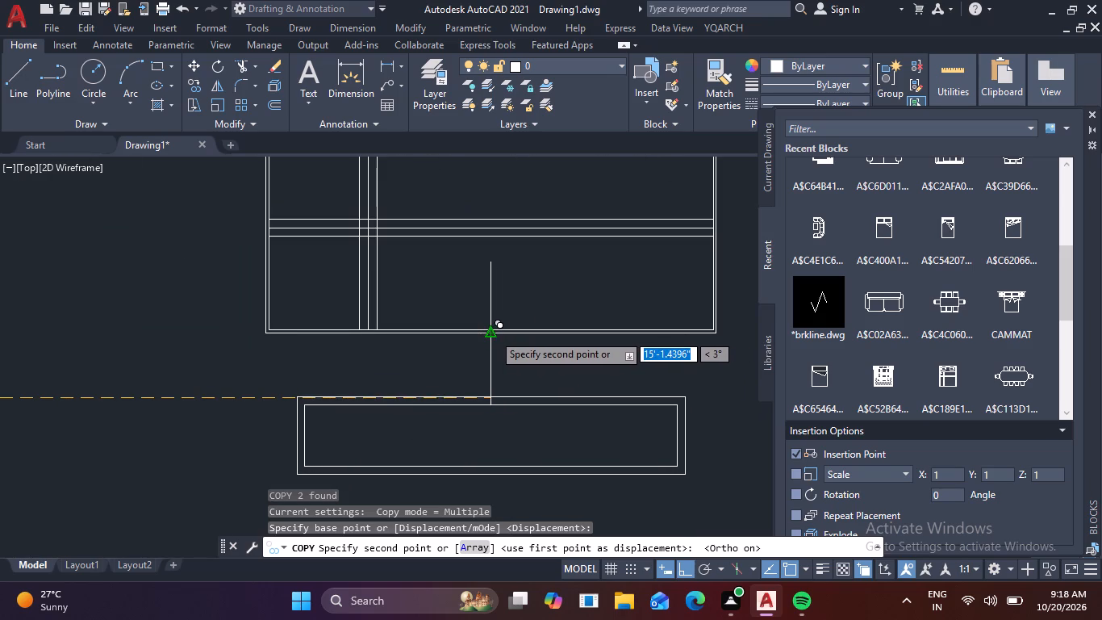
left_click(490, 396)
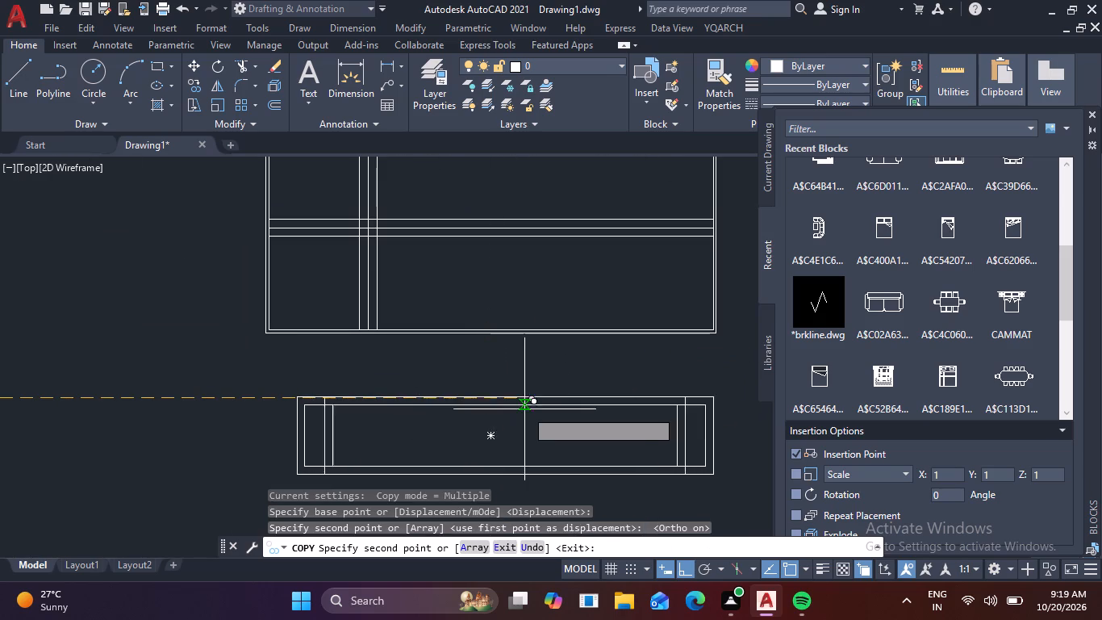
Place another copy of the bench, with Ortho off, just above the foot of the lower-right bedroom's bed, aligned with its midpoint.
scroll(525, 409, "down", 2)
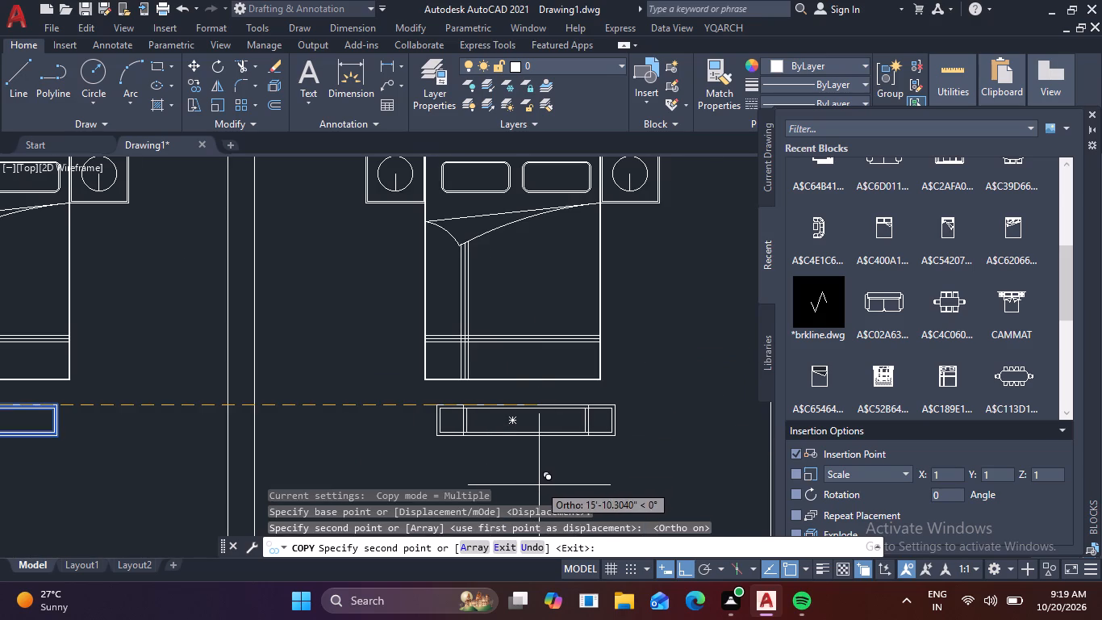
key("F8")
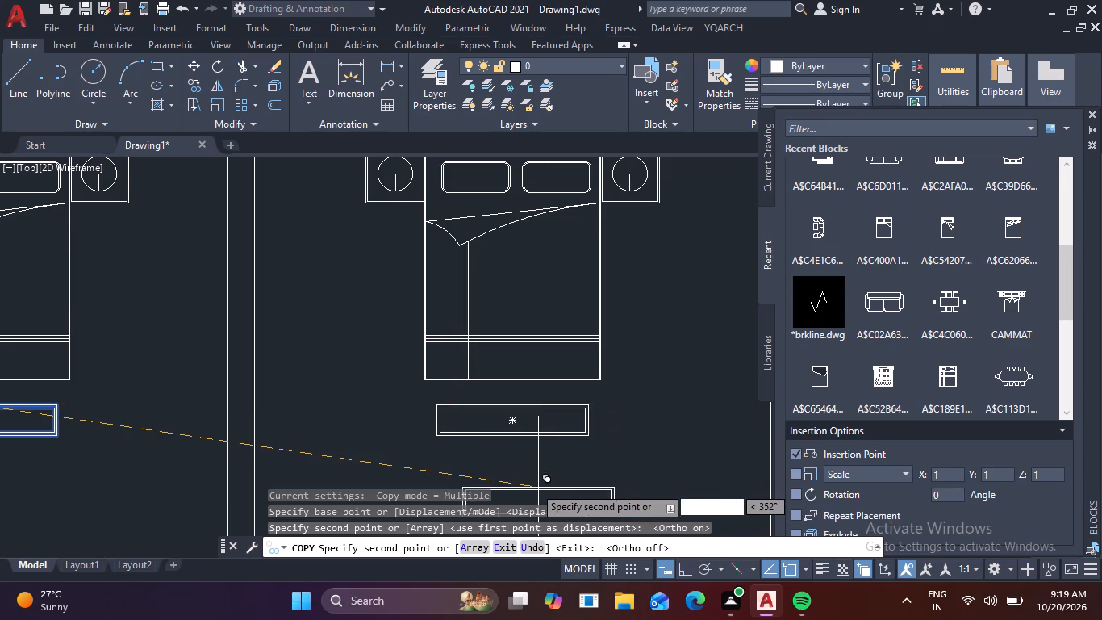
middle_click_drag(537, 479, 505, 277)
middle_click_drag(501, 392, 488, 205)
middle_click_drag(524, 374, 536, 131)
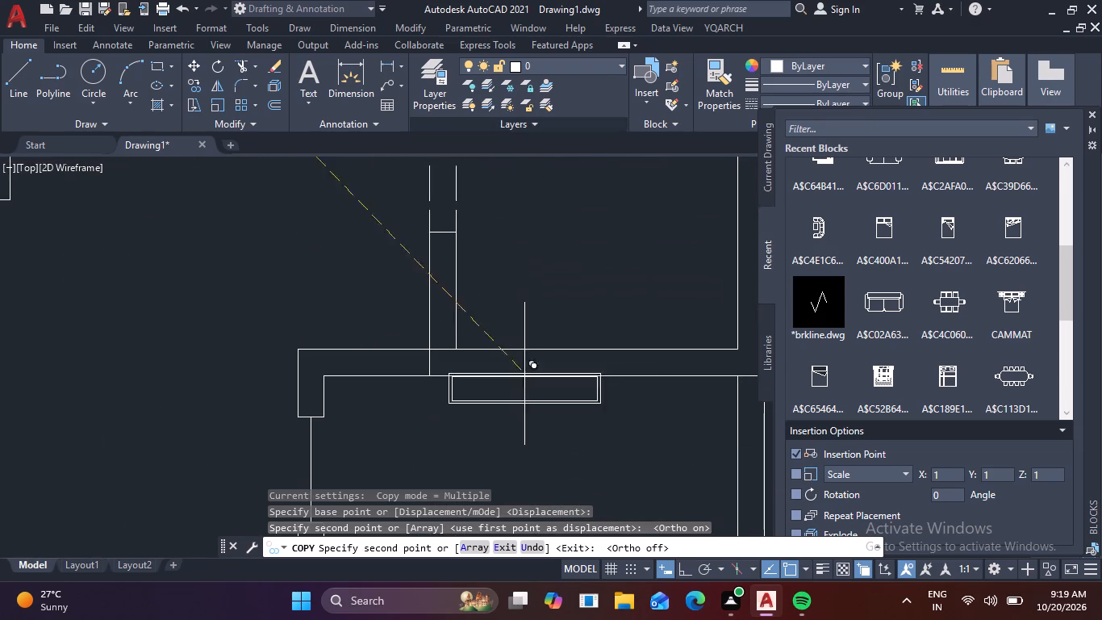
middle_click_drag(572, 317, 520, 83)
scroll(428, 337, "up", 2)
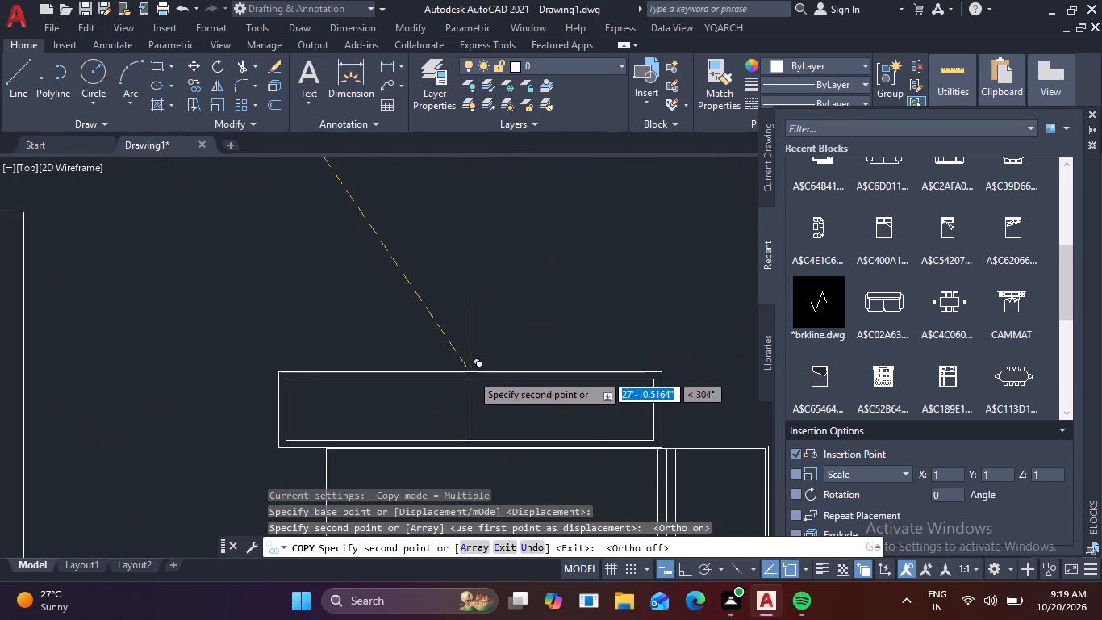
middle_click_drag(505, 408, 380, 173)
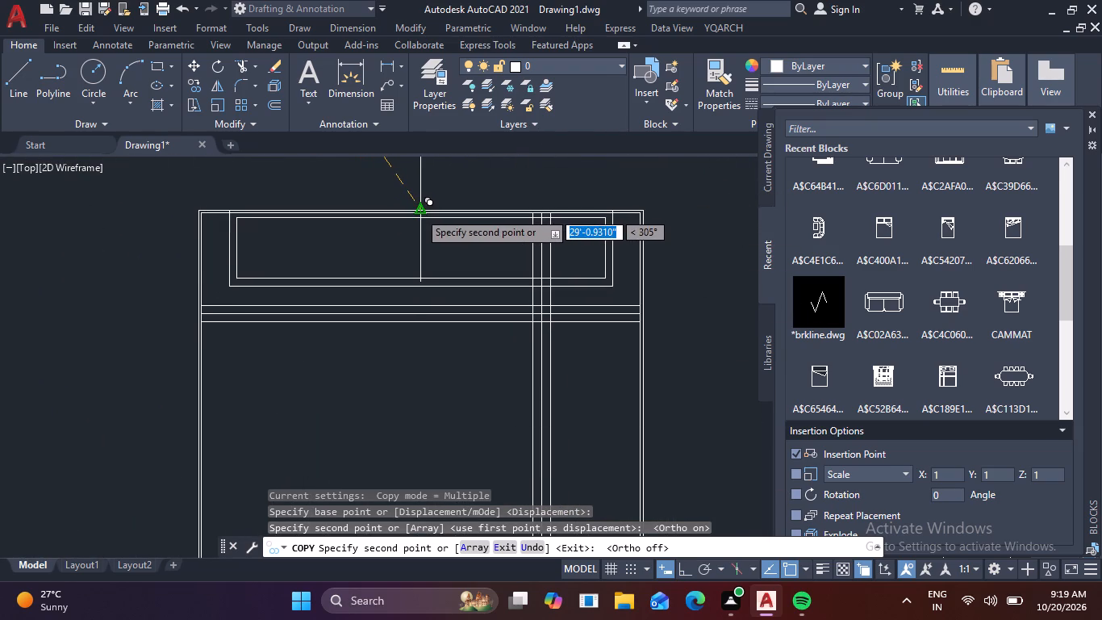
middle_click_drag(424, 153, 433, 231)
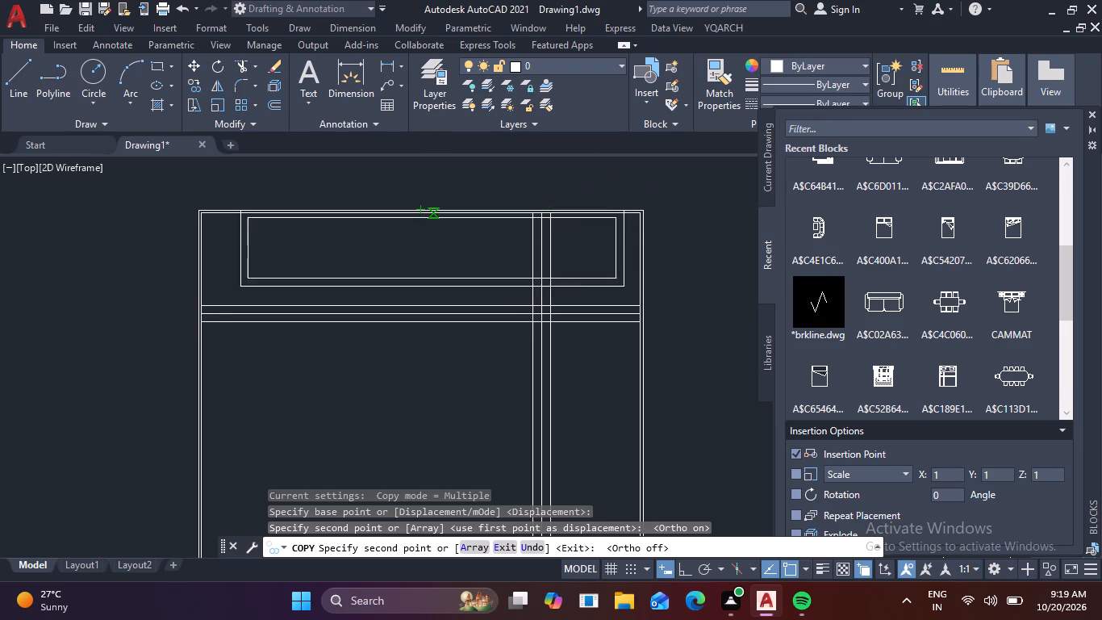
middle_click_drag(433, 231, 435, 294)
middle_click_drag(433, 232, 436, 372)
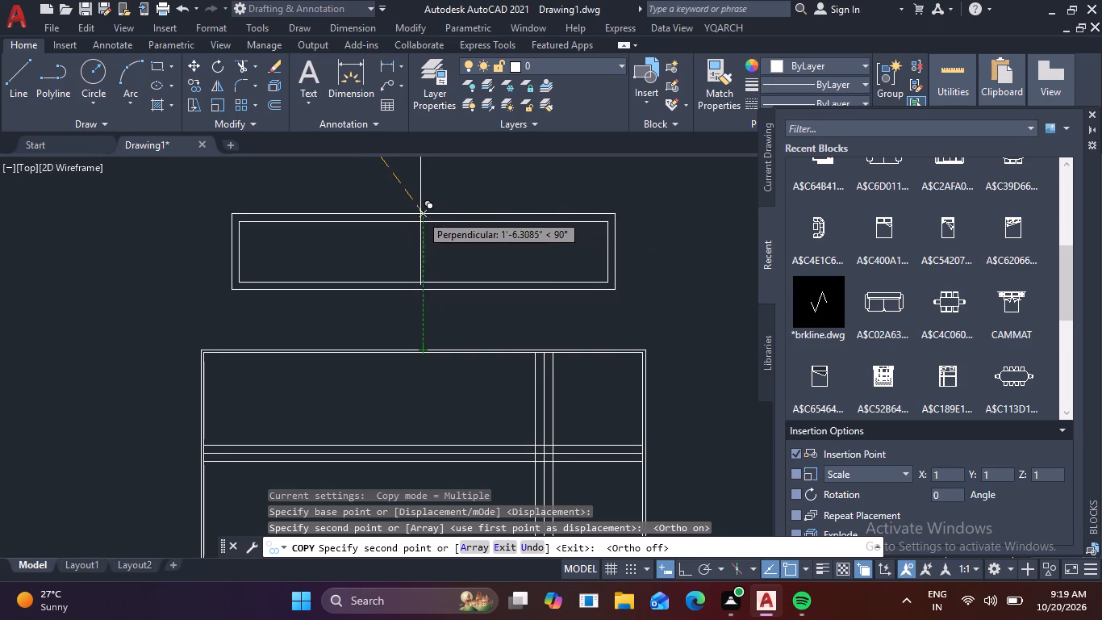
left_click(423, 221)
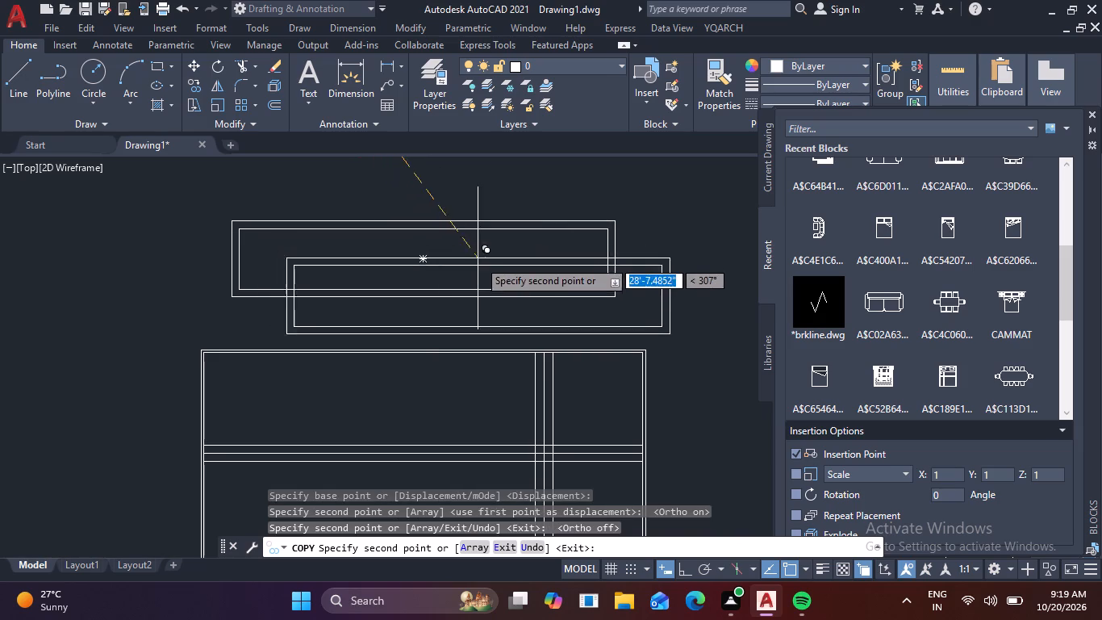
scroll(482, 267, "down", 3)
key("Escape")
scroll(445, 297, "down", 2)
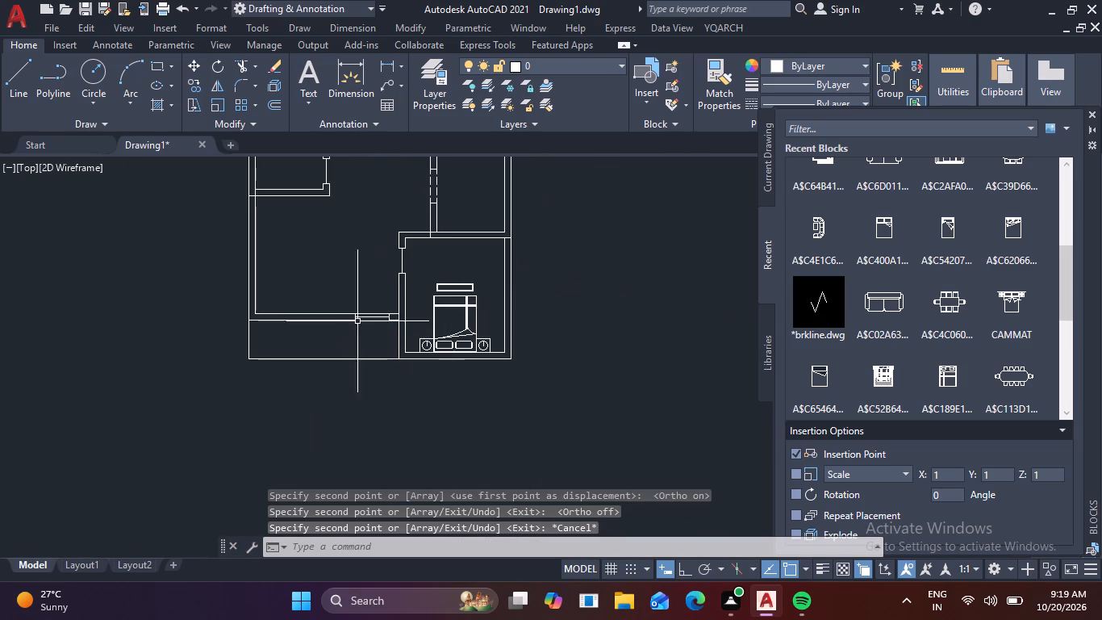
scroll(382, 269, "down", 1)
middle_click_drag(374, 268, 419, 338)
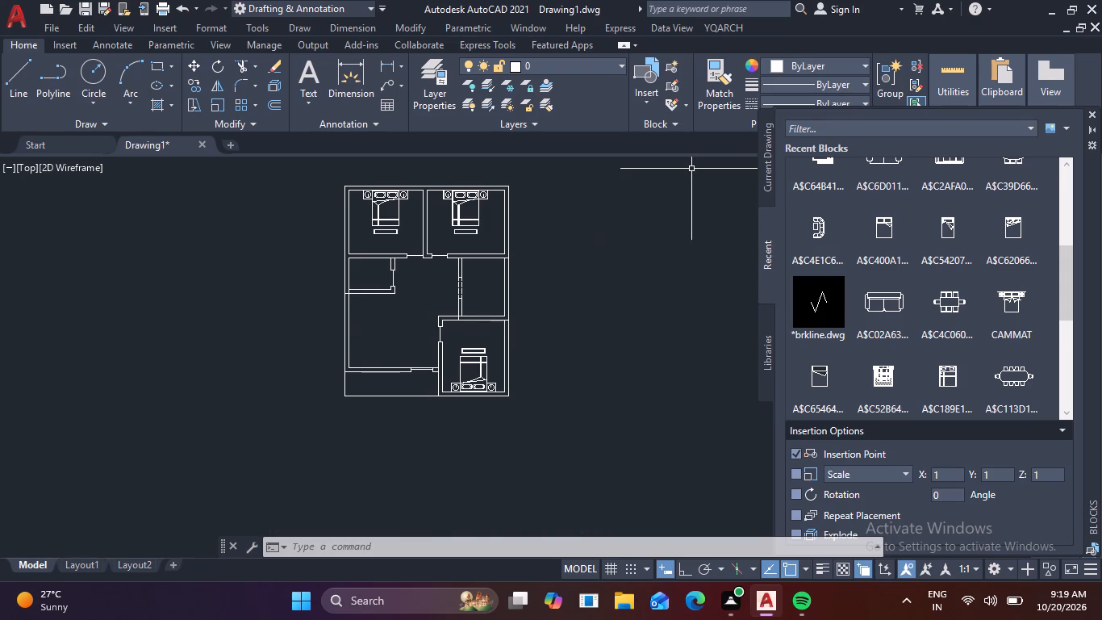
Draw an L-shaped outline beside the upper-left bedroom's partition: about 4'-4" down from the top wall, across to the partition, with Ortho on.
scroll(426, 198, "up", 4)
middle_click_drag(324, 261, 396, 367)
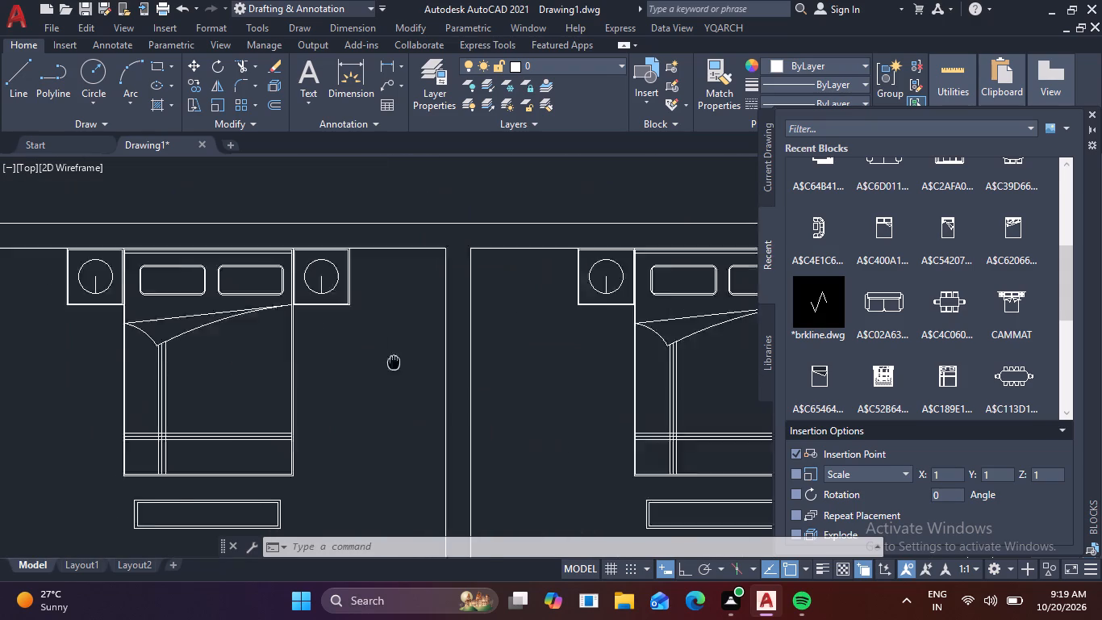
middle_click_drag(396, 367, 428, 408)
key("l")
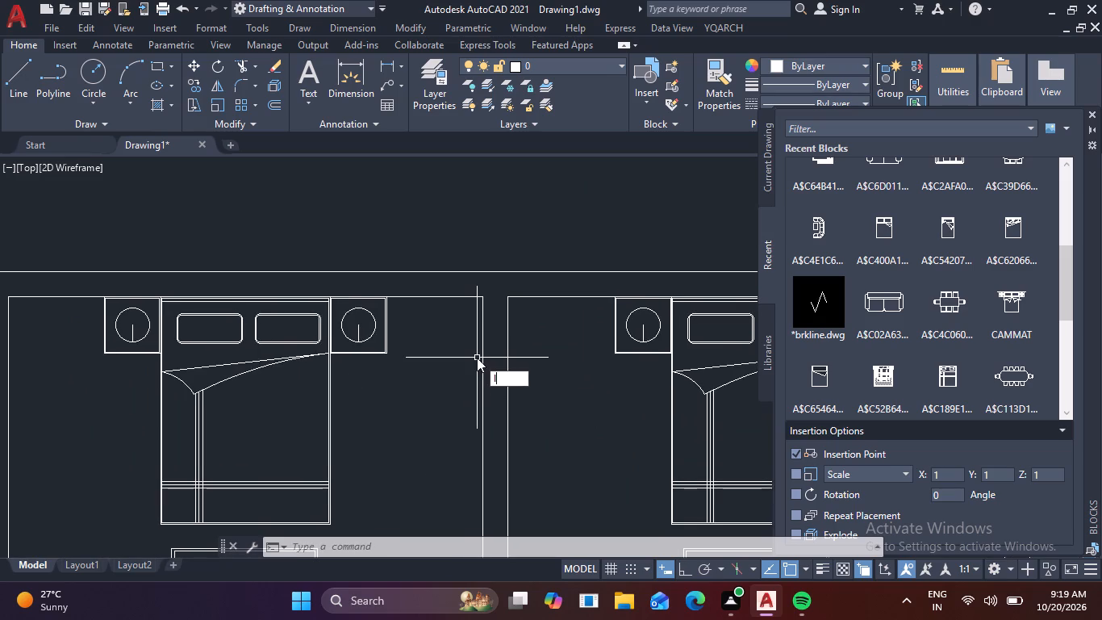
key("space")
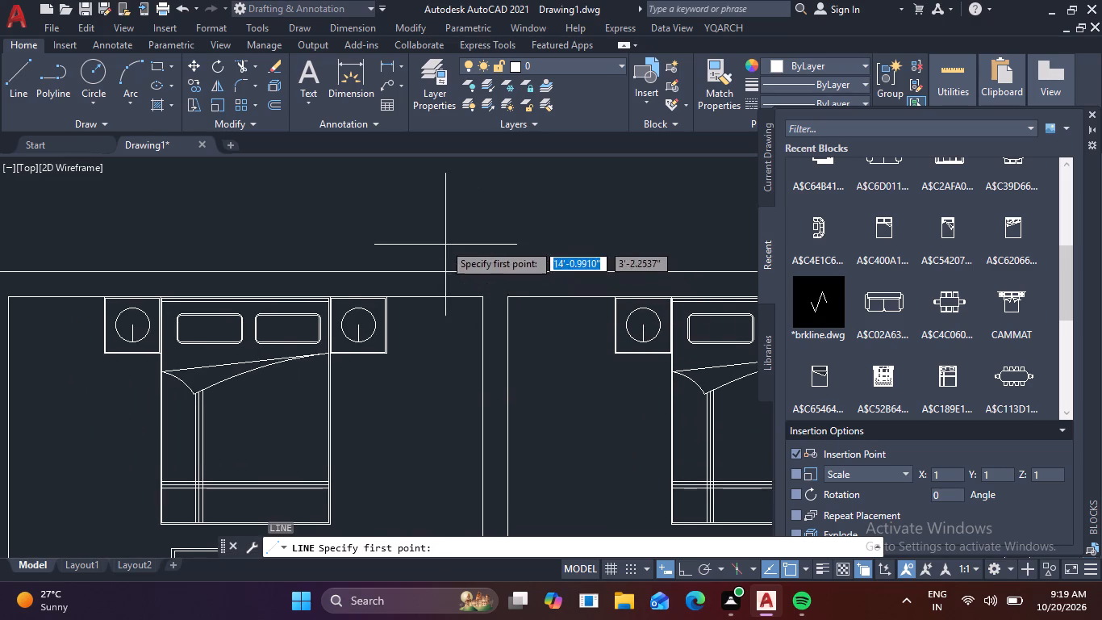
left_click(427, 297)
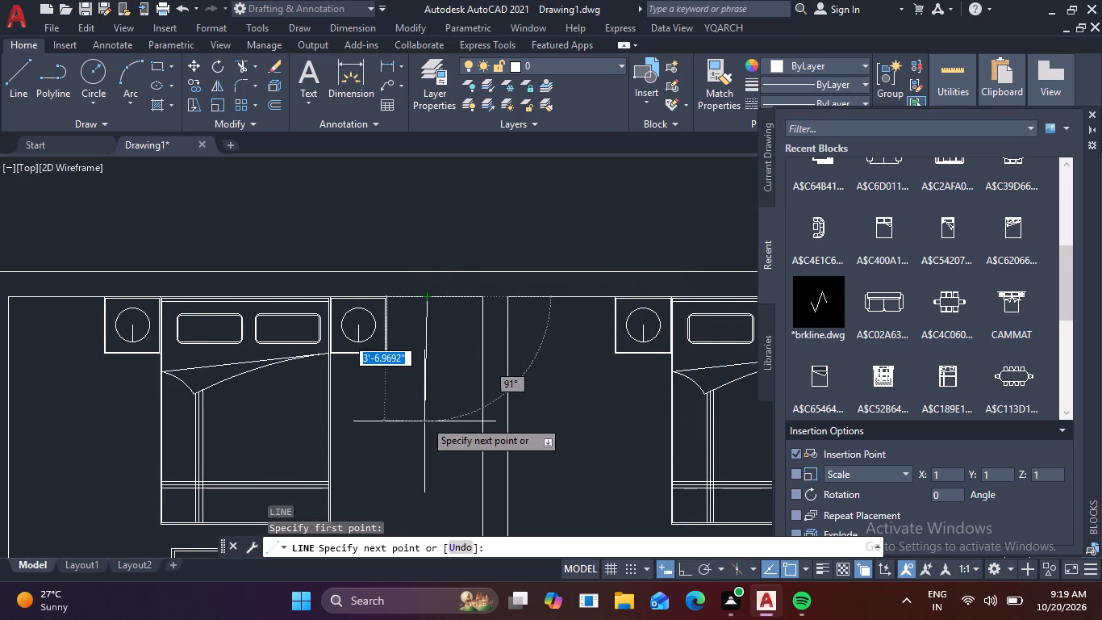
key("F8")
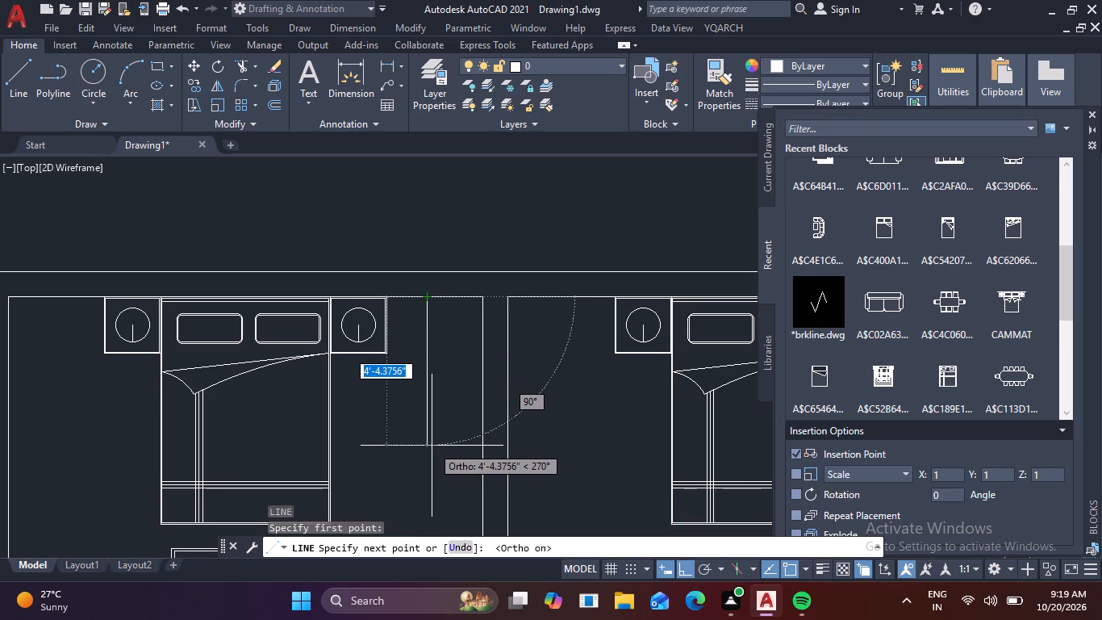
left_click(432, 446)
left_click(479, 444)
key("space")
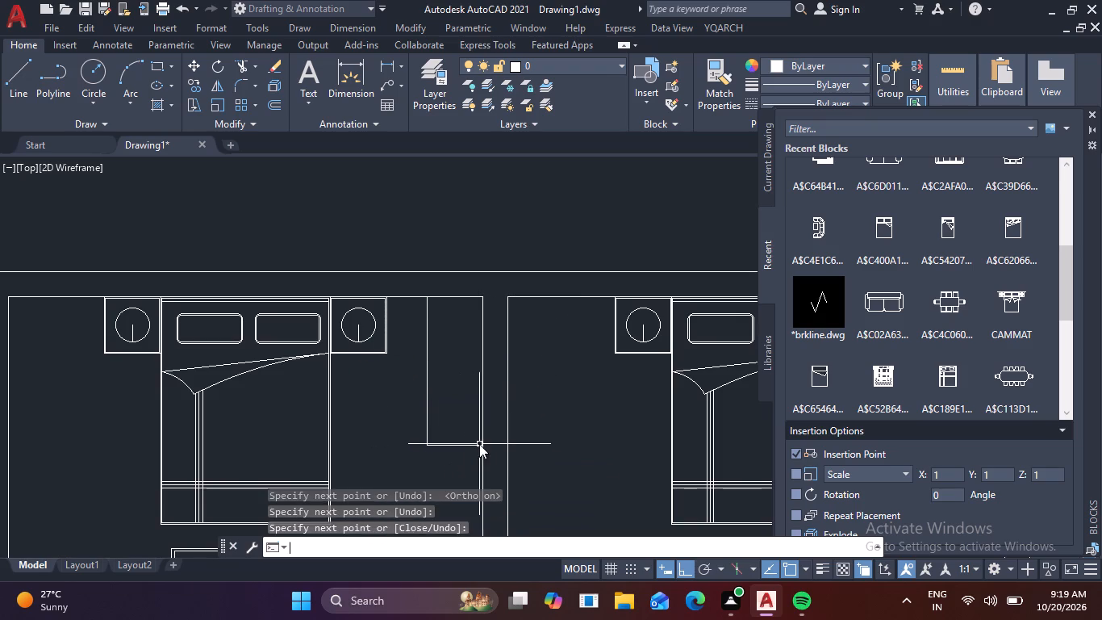
key("space")
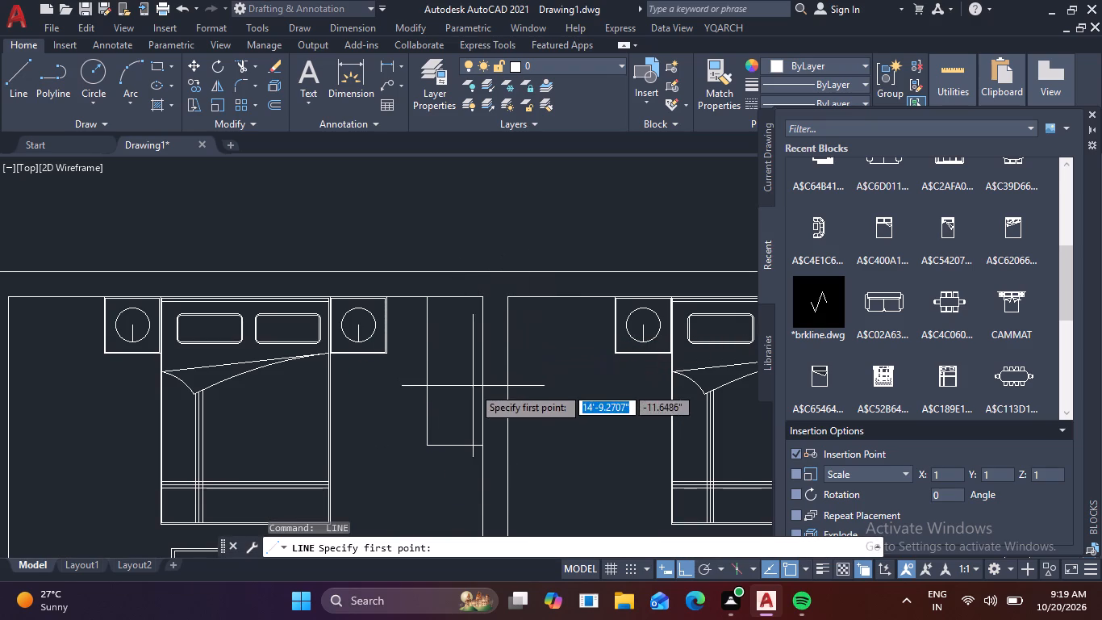
key("Escape")
Mirror the two outline lines across a vertical axis through the partition wall into the upper-right bedroom, keeping the originals.
left_click(465, 462)
left_click(413, 428)
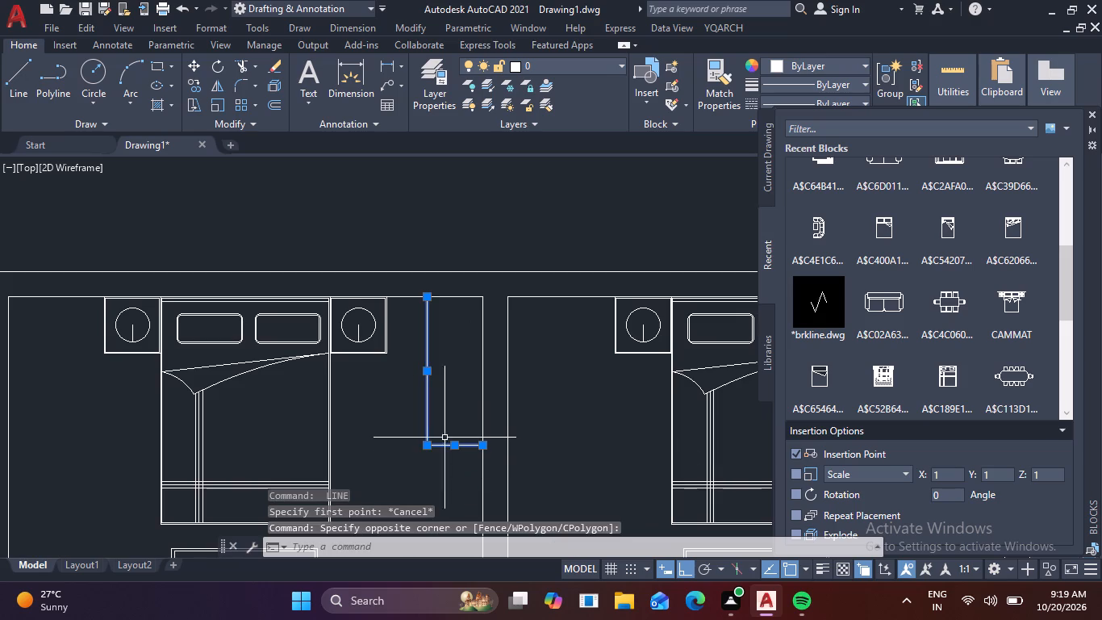
type("mi")
key("space")
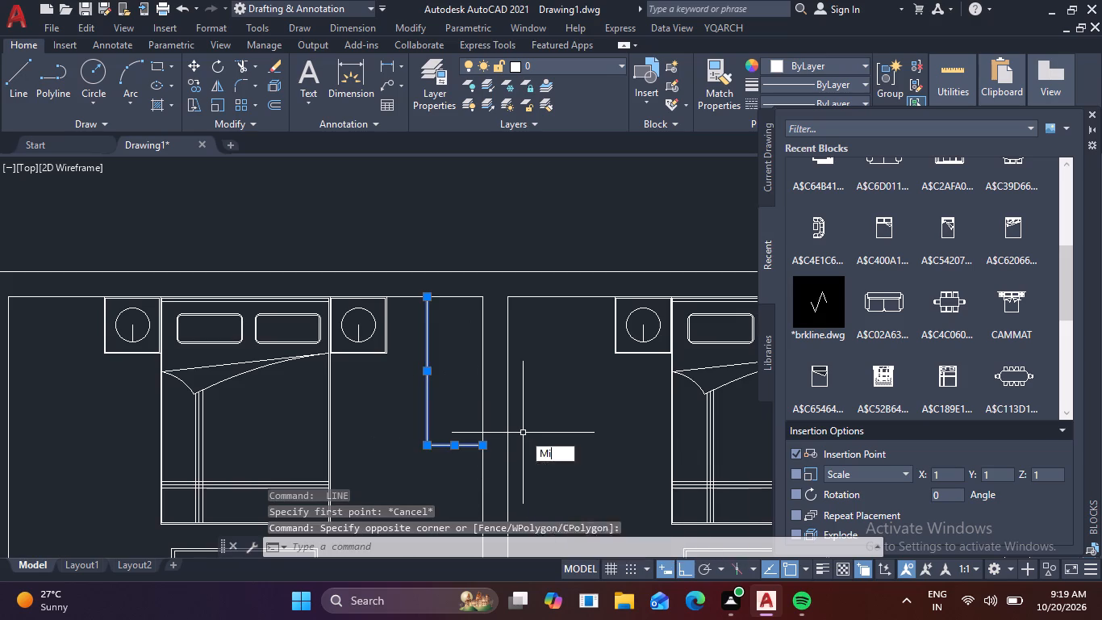
left_click(498, 272)
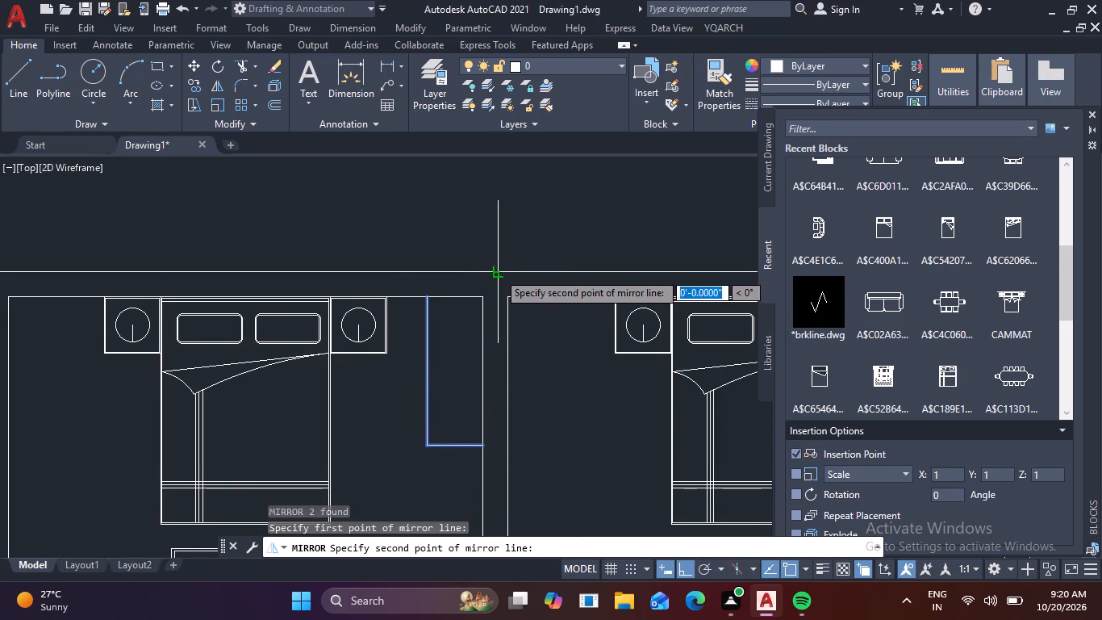
left_click(496, 421)
key("space")
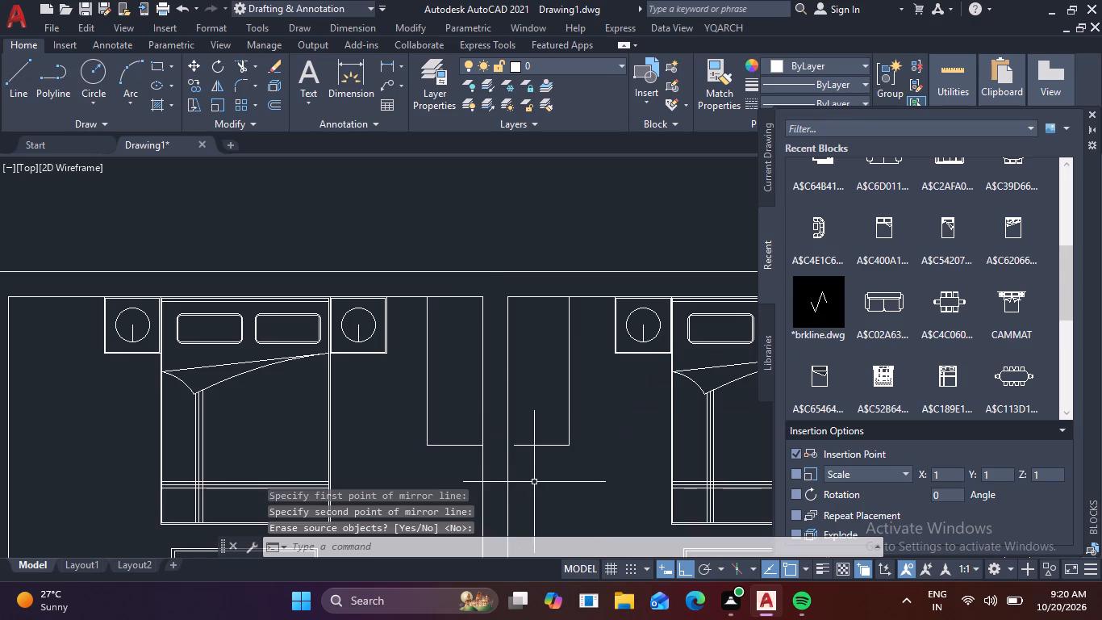
Move the mirrored outline horizontally by the free end of its bottom line to meet the partition's face in the upper-right bedroom.
left_click(570, 468)
left_click(558, 431)
scroll(520, 450, "up", 2)
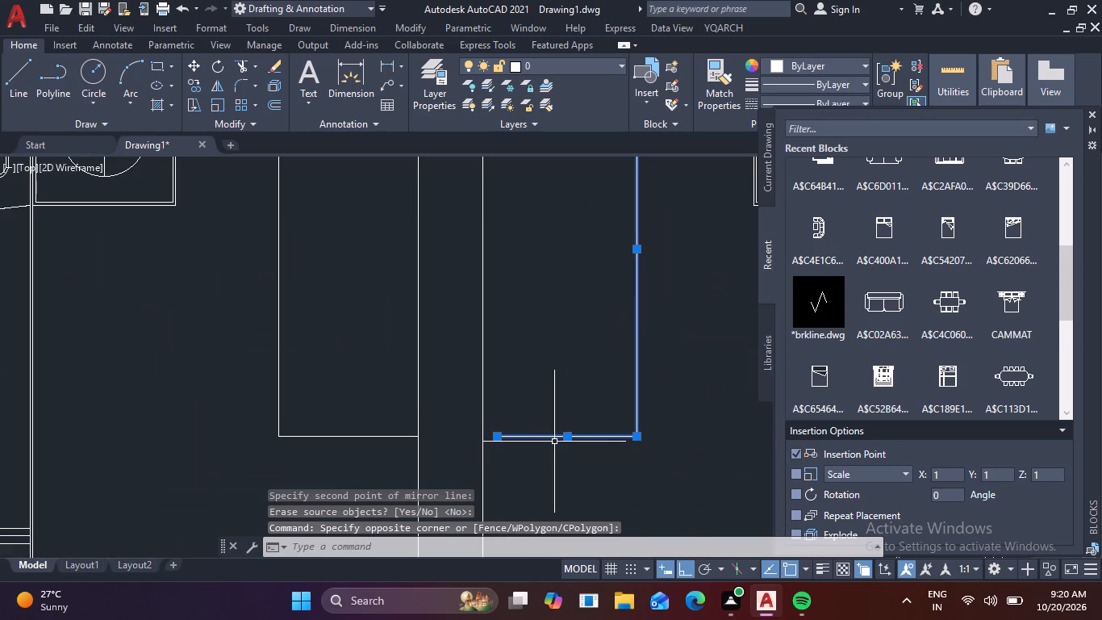
type("m")
key("space")
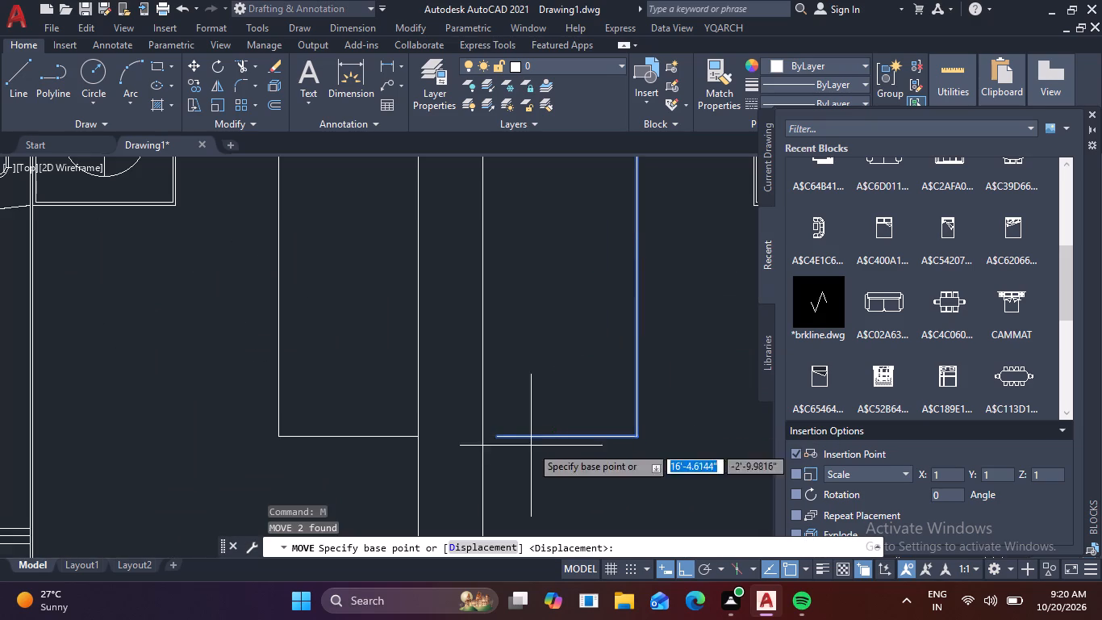
left_click(492, 437)
left_click(478, 434)
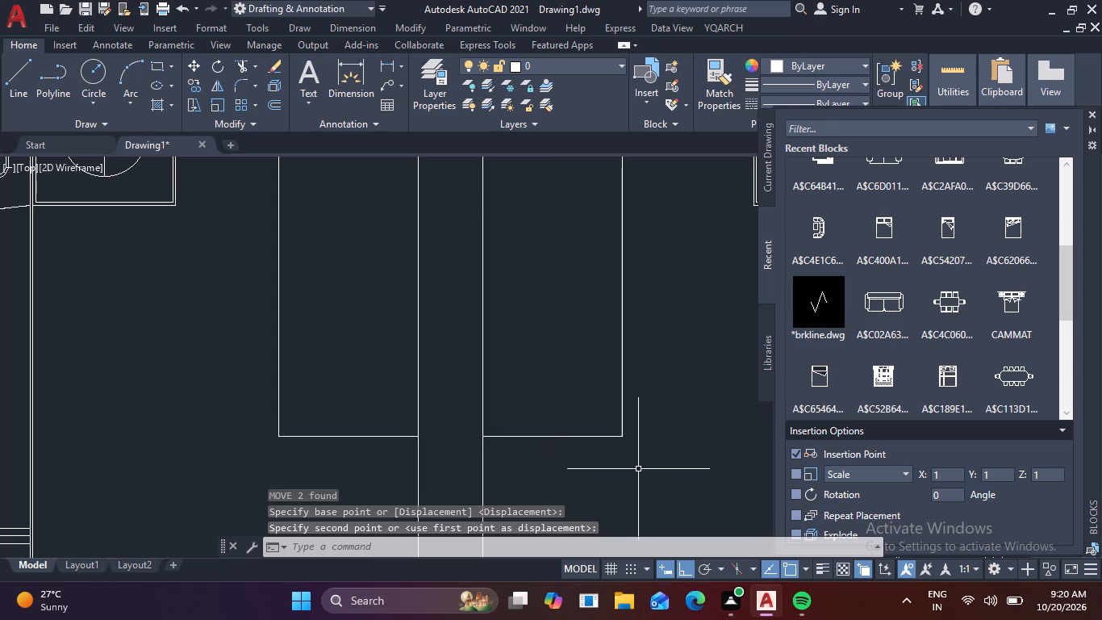
scroll(638, 469, "down", 3)
middle_click_drag(582, 432, 498, 409)
key("Escape")
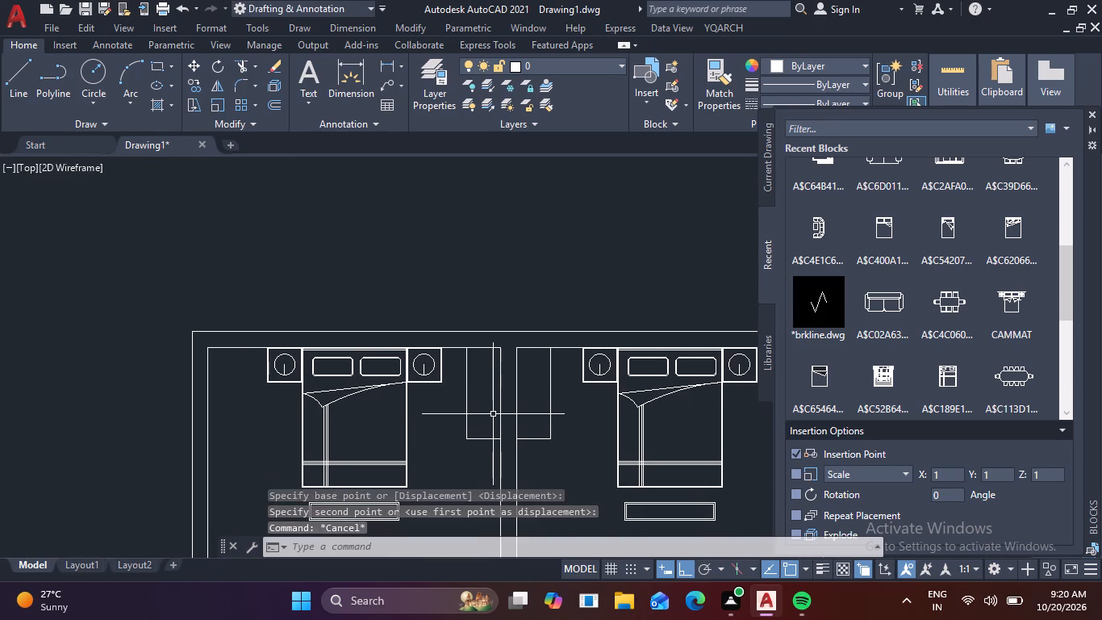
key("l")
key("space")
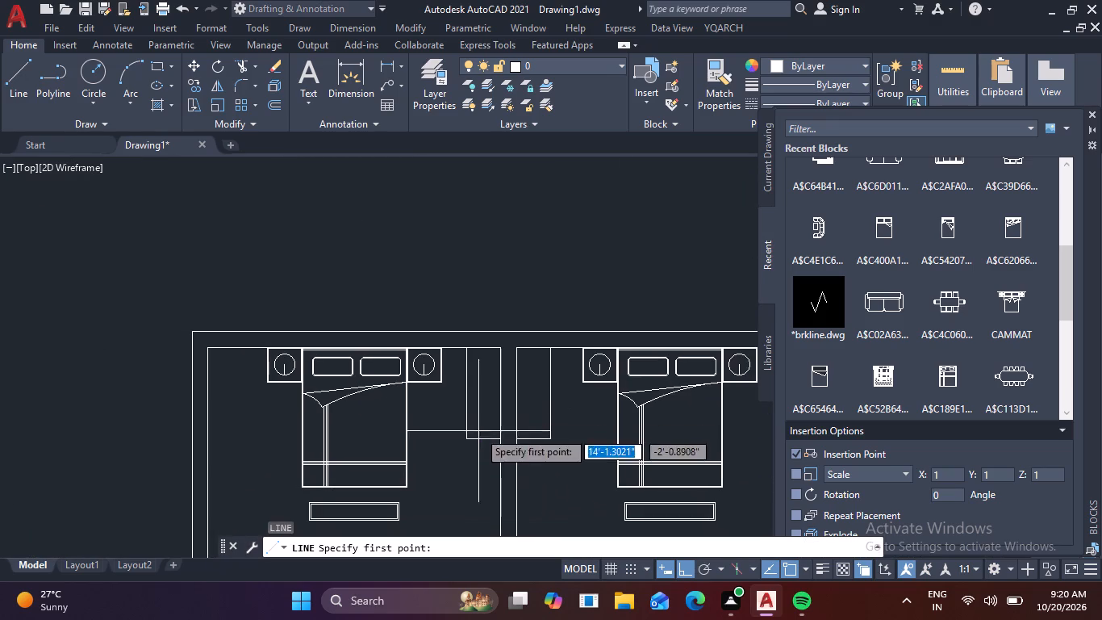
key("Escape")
Copy both outlines' bottom lines upward as an array of 20 items, fitted over about 4'-3" to just below the top wall.
scroll(478, 442, "up", 3)
left_click(498, 438)
left_click(470, 406)
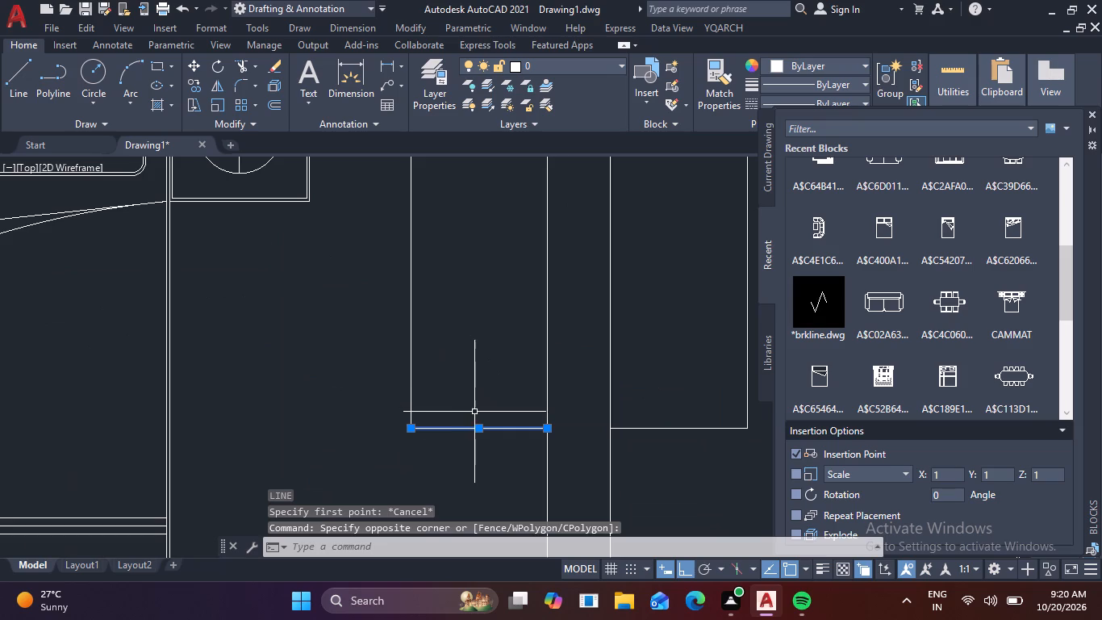
left_click(687, 450)
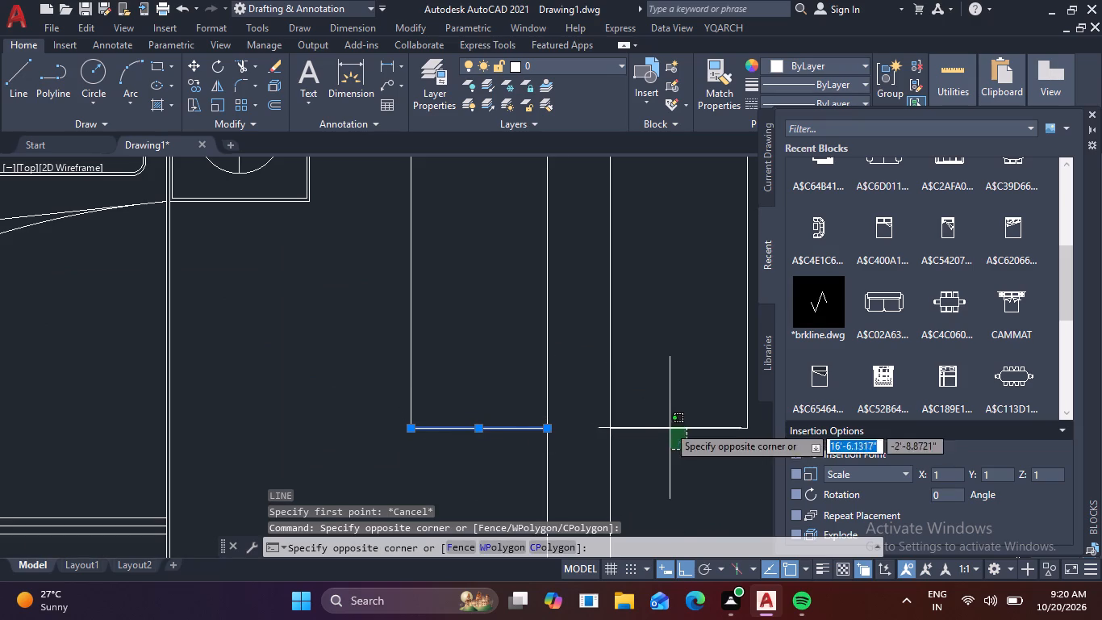
left_click(661, 413)
key("c")
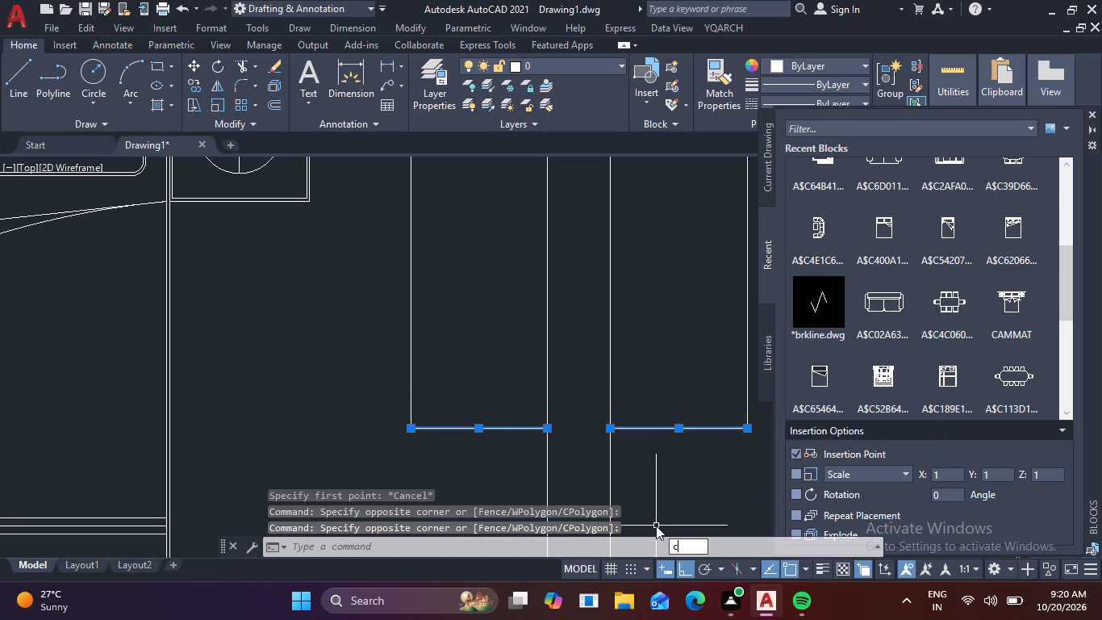
type("o")
key("space")
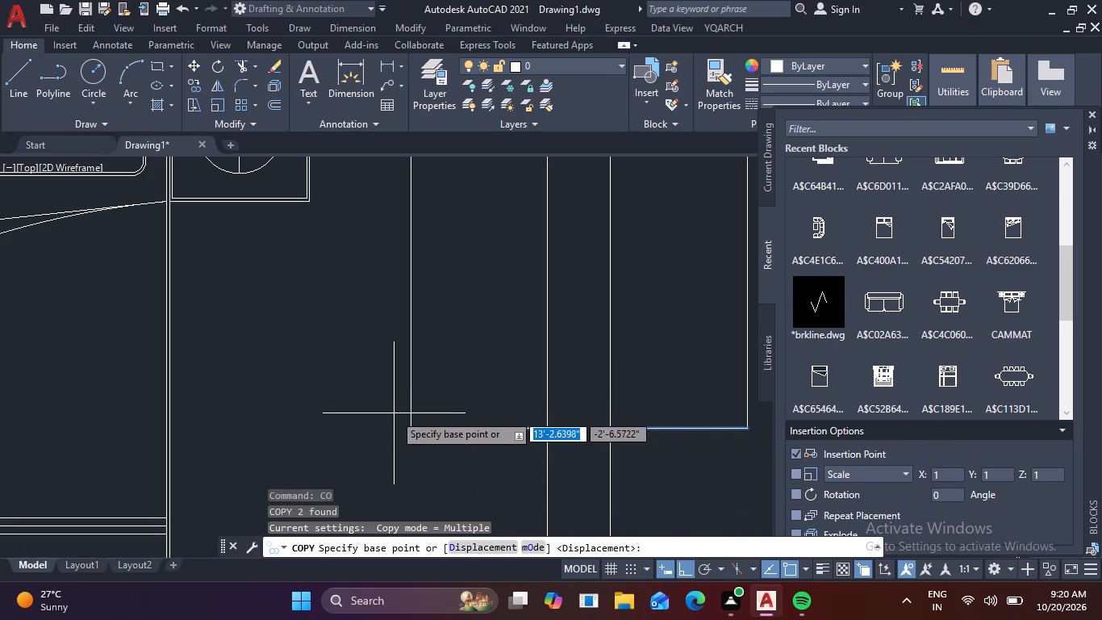
left_click(407, 424)
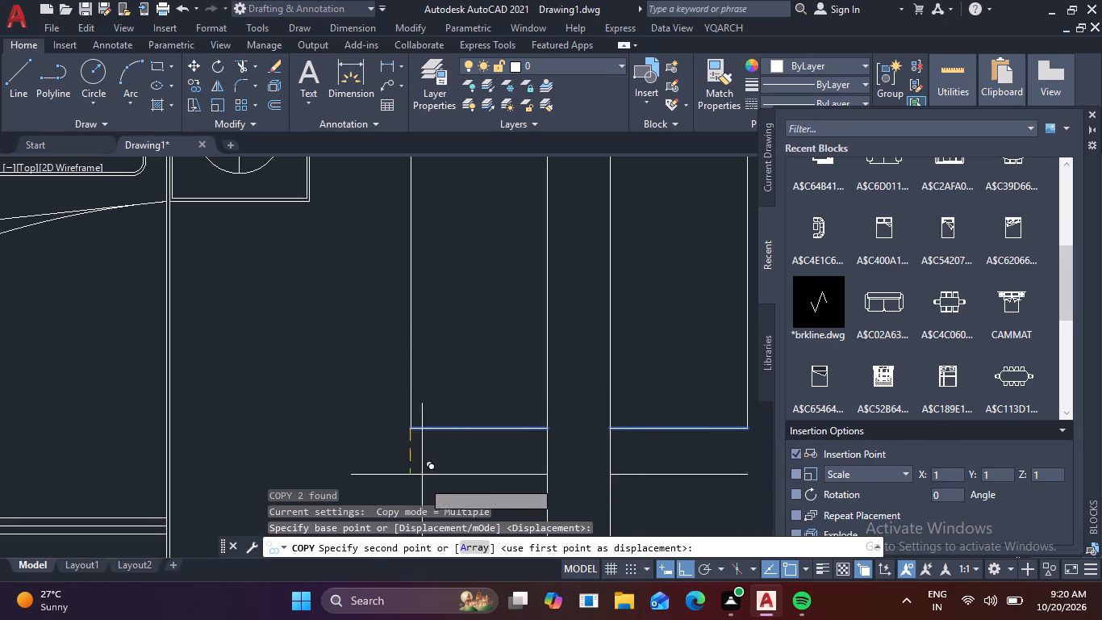
left_click(476, 549)
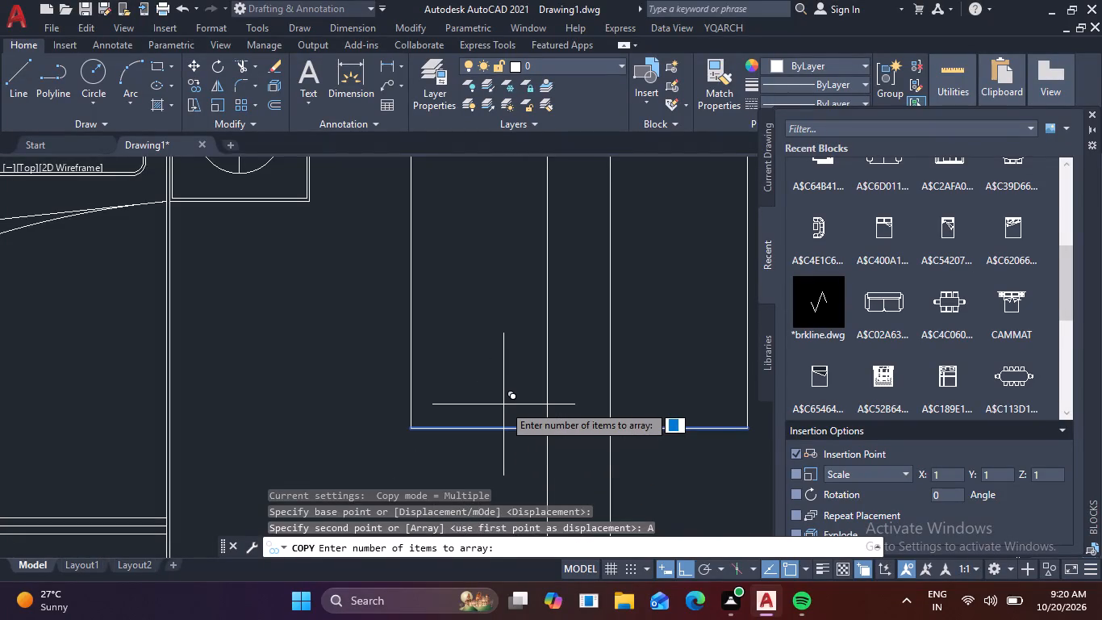
key("2")
type("0")
key("space")
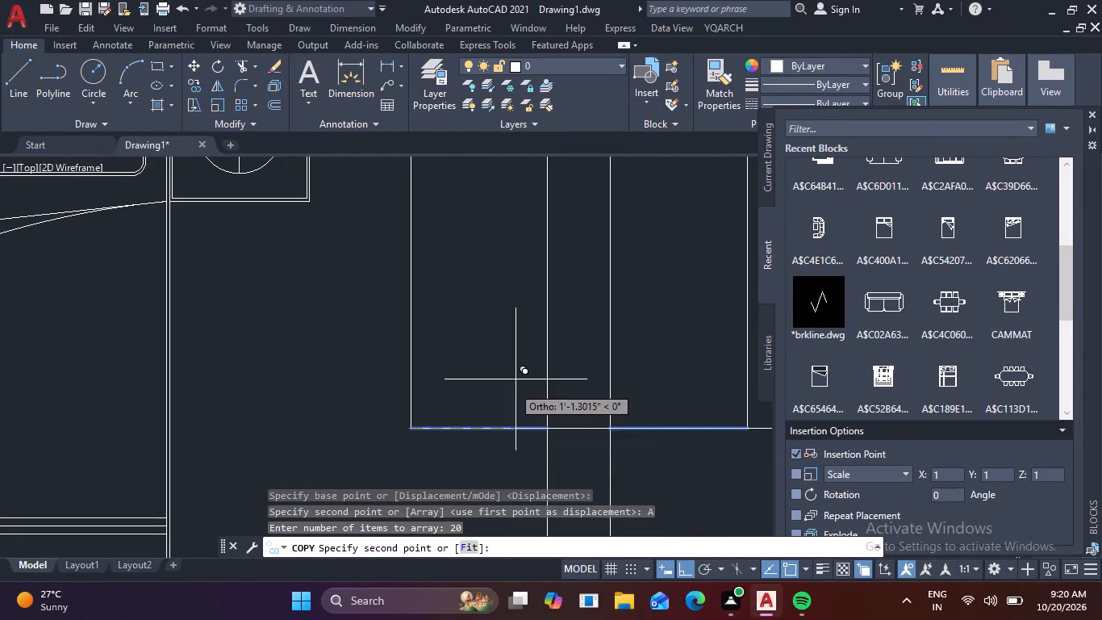
left_click(466, 551)
middle_click_drag(476, 251, 468, 494)
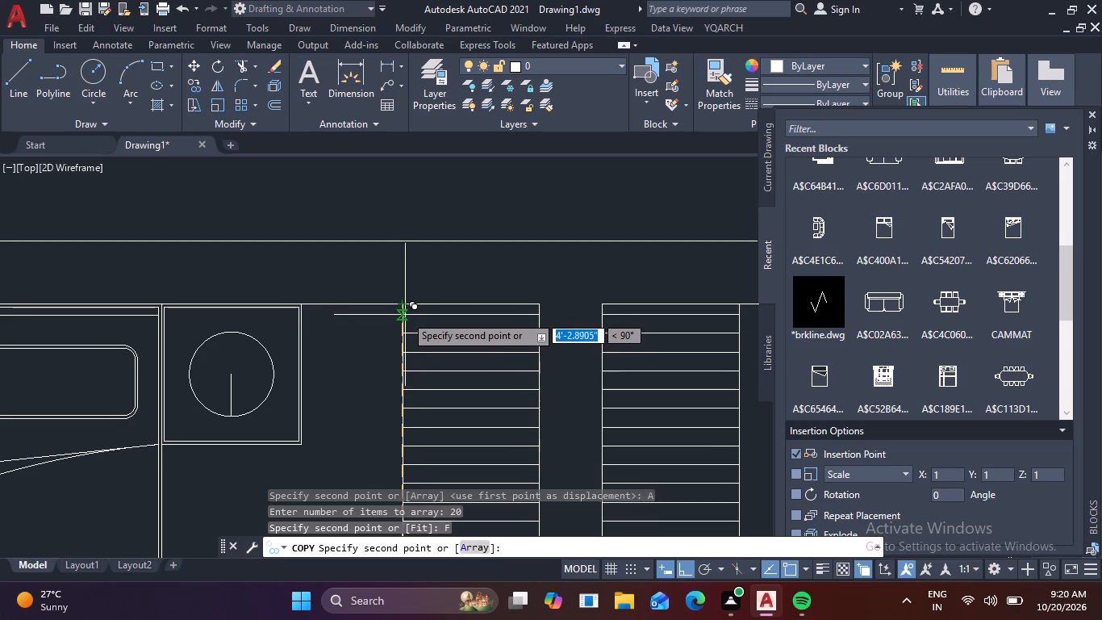
left_click(405, 314)
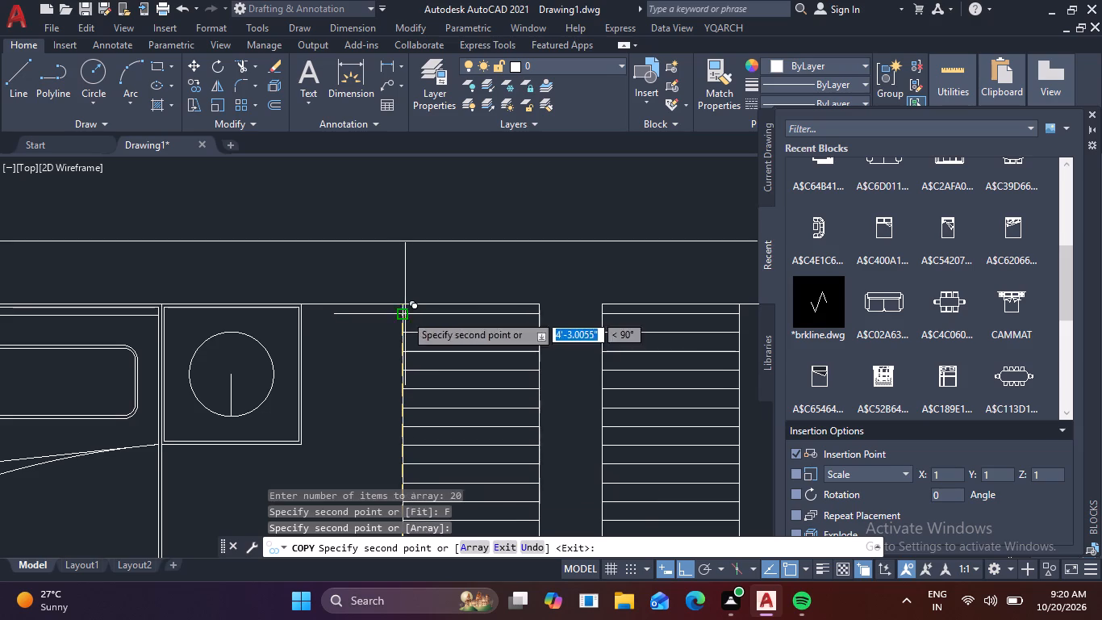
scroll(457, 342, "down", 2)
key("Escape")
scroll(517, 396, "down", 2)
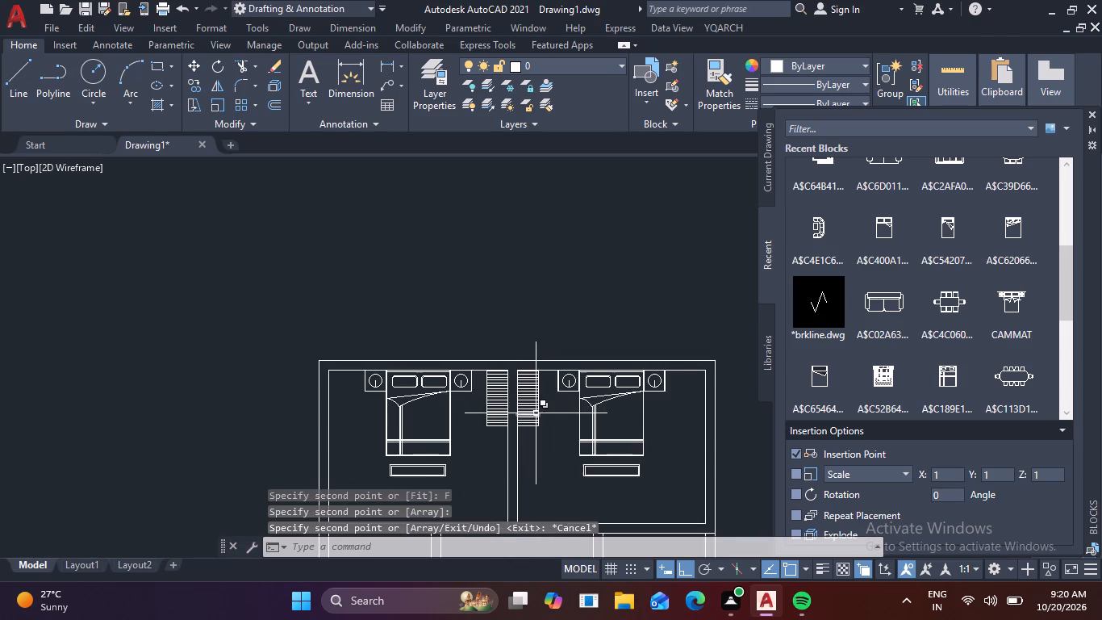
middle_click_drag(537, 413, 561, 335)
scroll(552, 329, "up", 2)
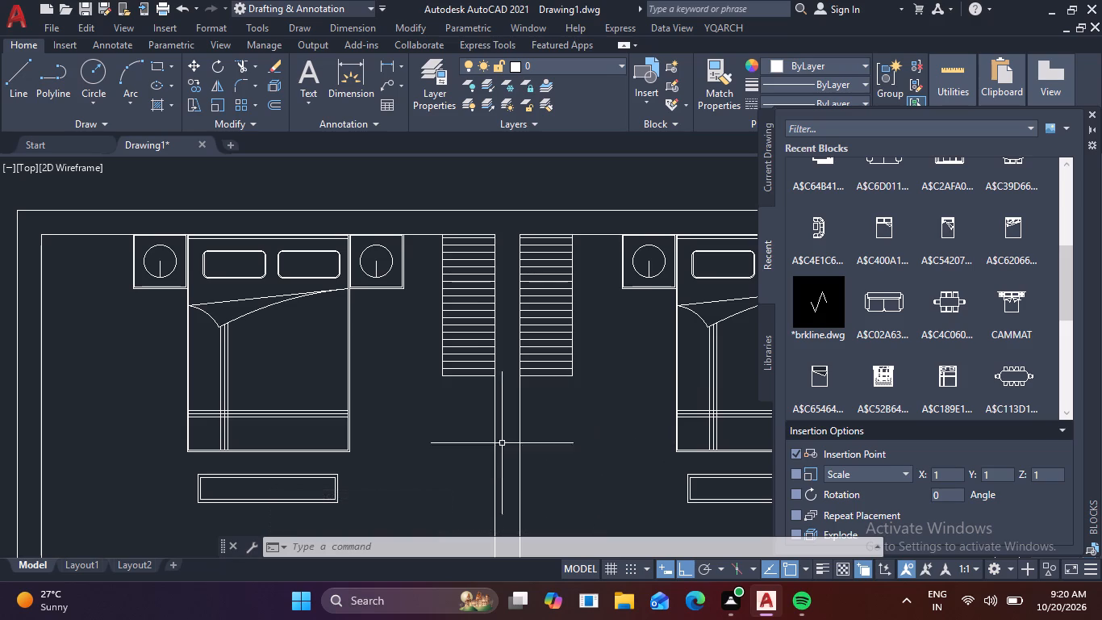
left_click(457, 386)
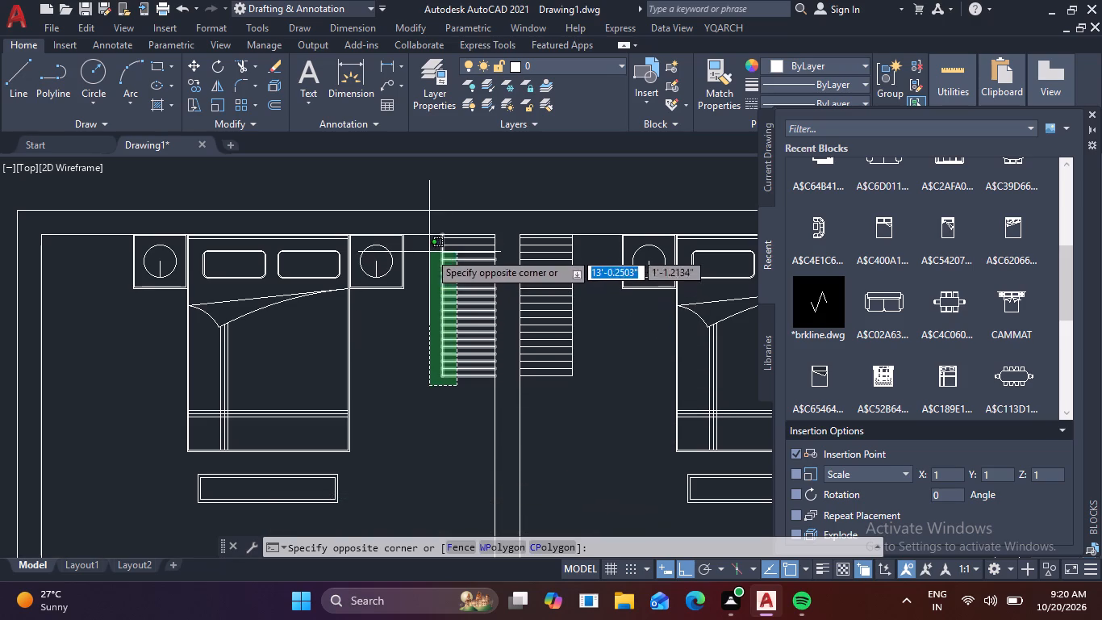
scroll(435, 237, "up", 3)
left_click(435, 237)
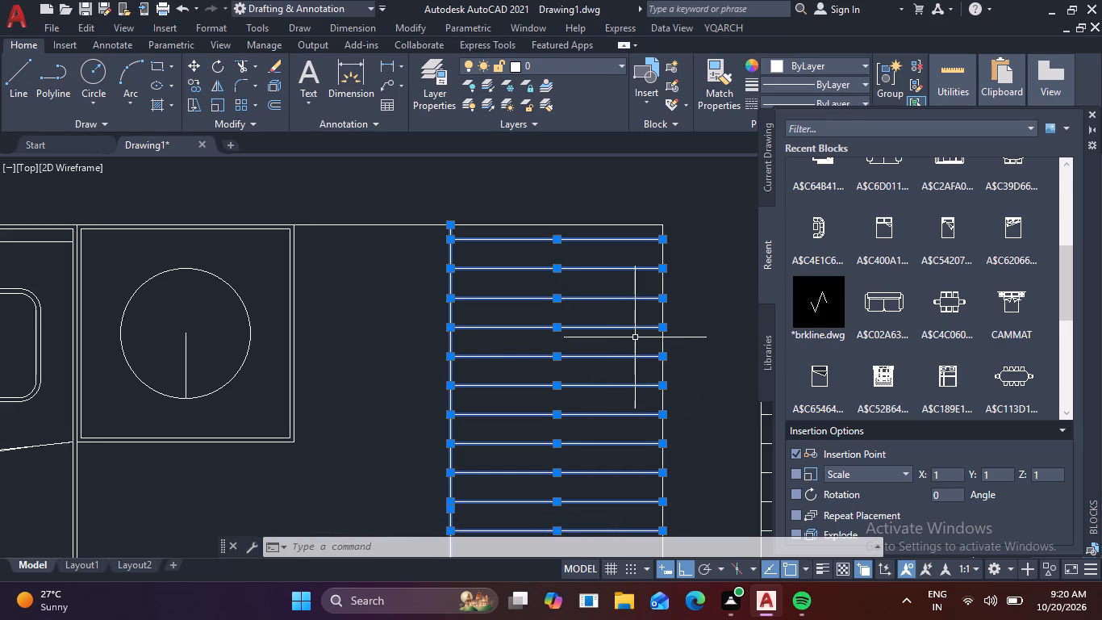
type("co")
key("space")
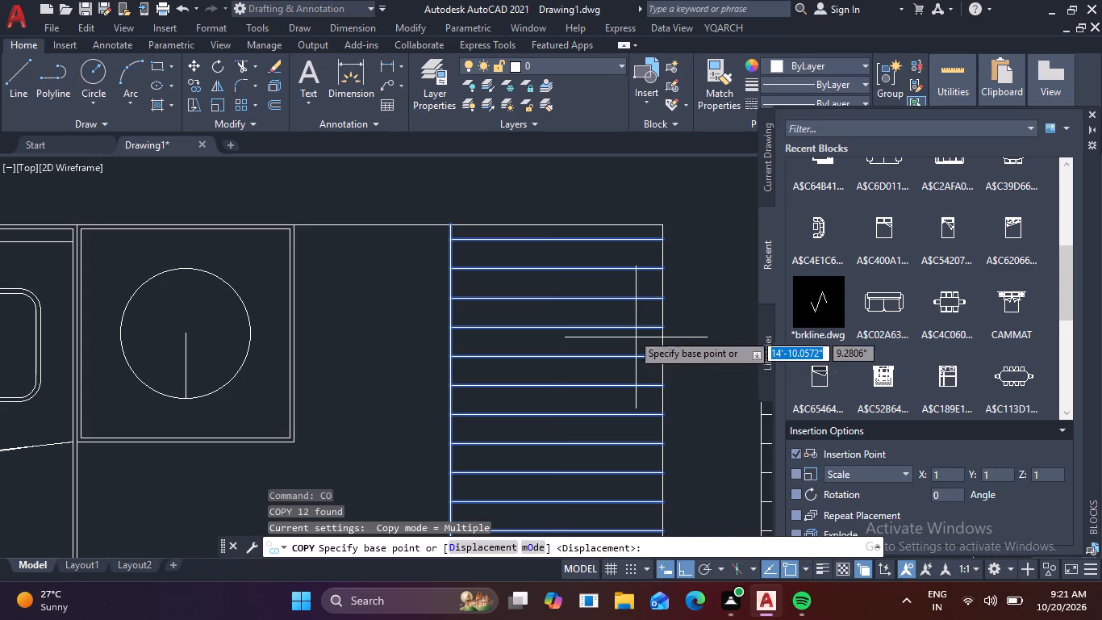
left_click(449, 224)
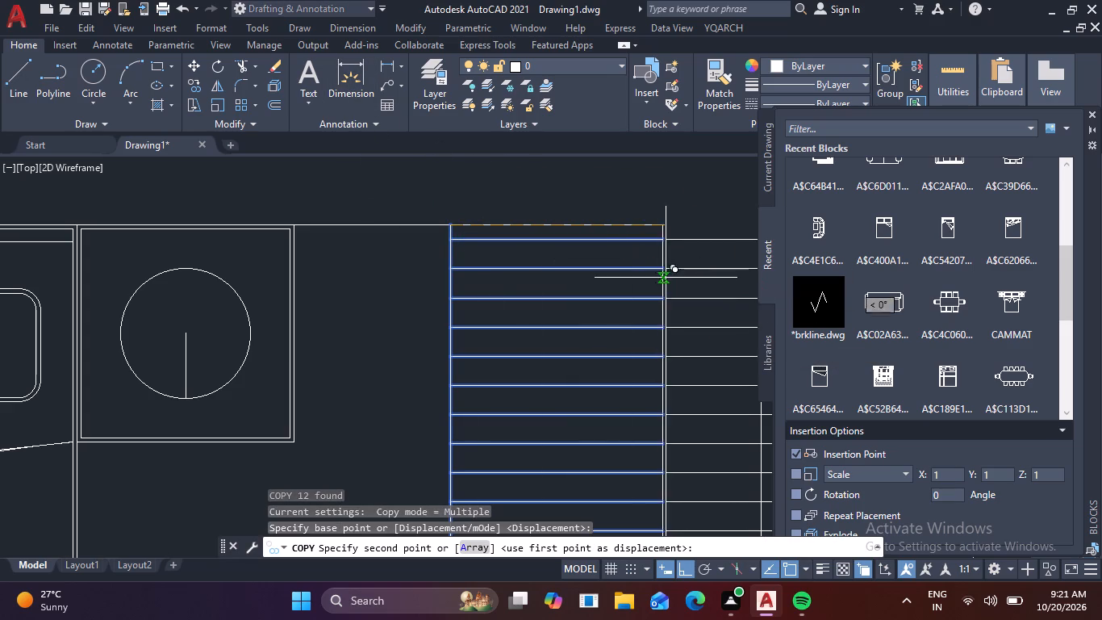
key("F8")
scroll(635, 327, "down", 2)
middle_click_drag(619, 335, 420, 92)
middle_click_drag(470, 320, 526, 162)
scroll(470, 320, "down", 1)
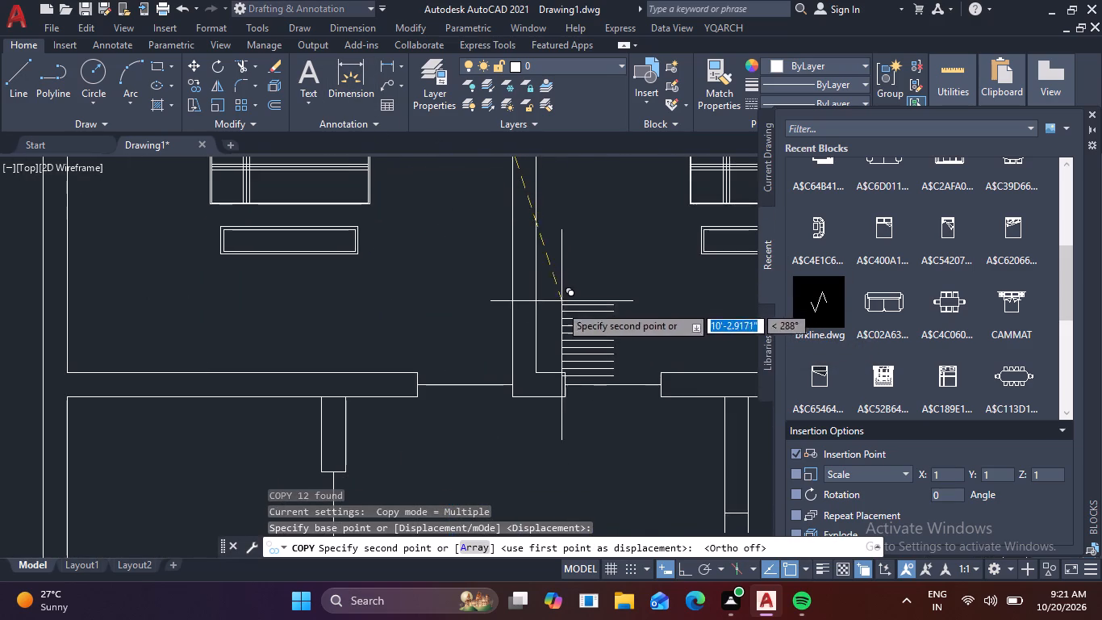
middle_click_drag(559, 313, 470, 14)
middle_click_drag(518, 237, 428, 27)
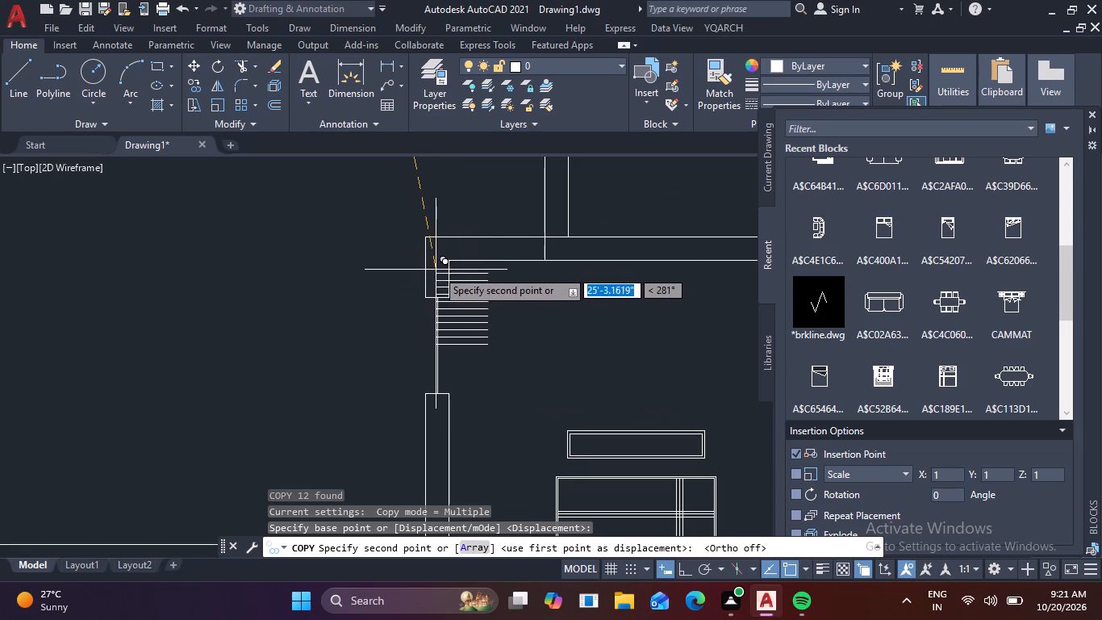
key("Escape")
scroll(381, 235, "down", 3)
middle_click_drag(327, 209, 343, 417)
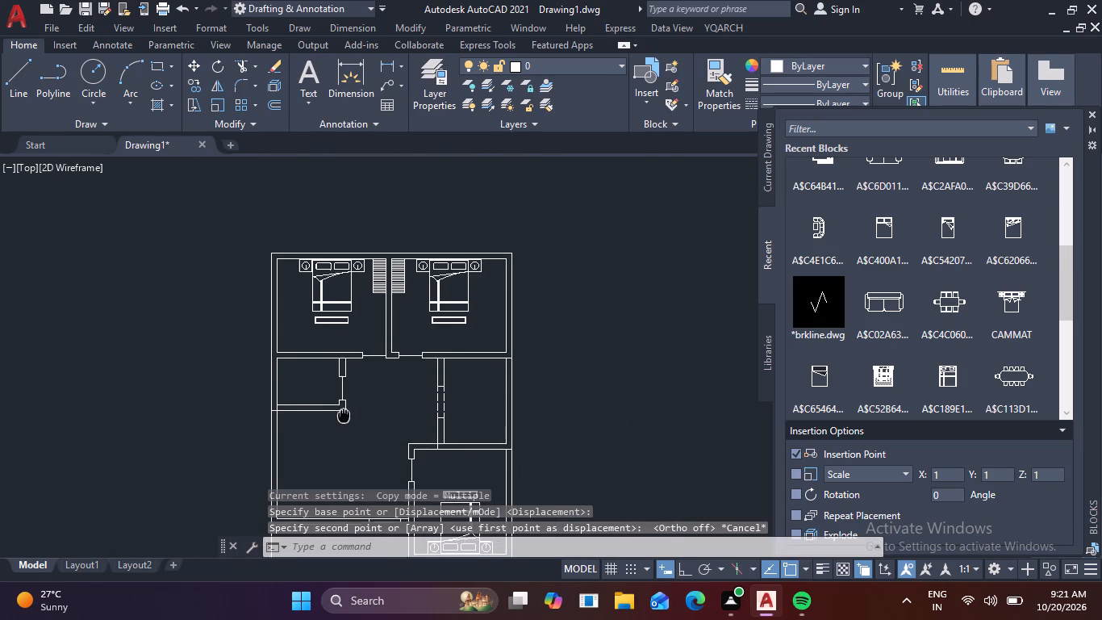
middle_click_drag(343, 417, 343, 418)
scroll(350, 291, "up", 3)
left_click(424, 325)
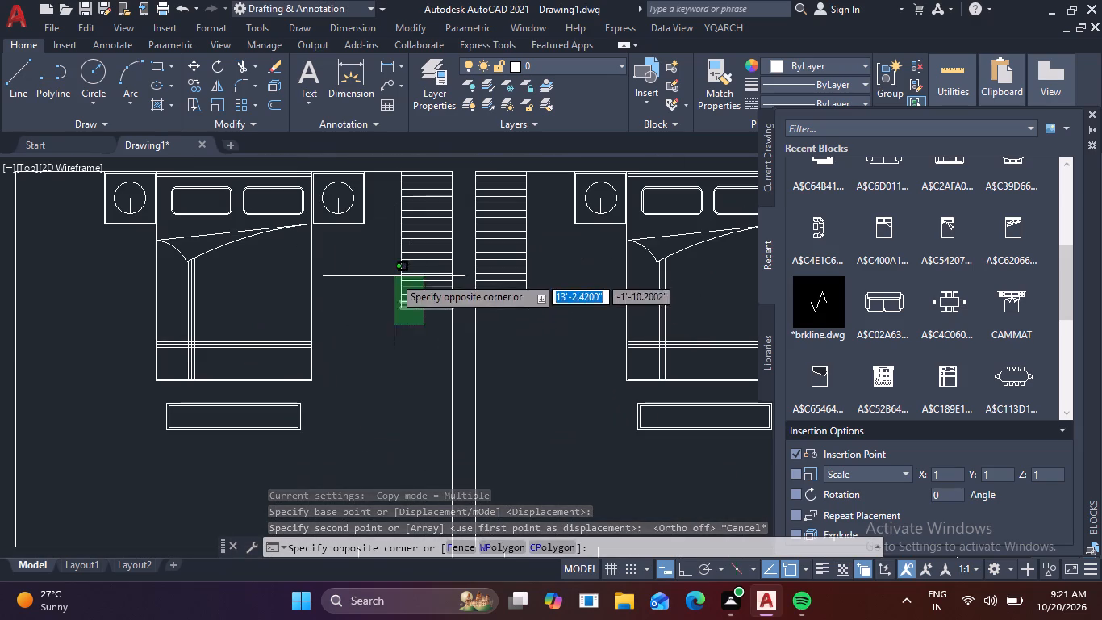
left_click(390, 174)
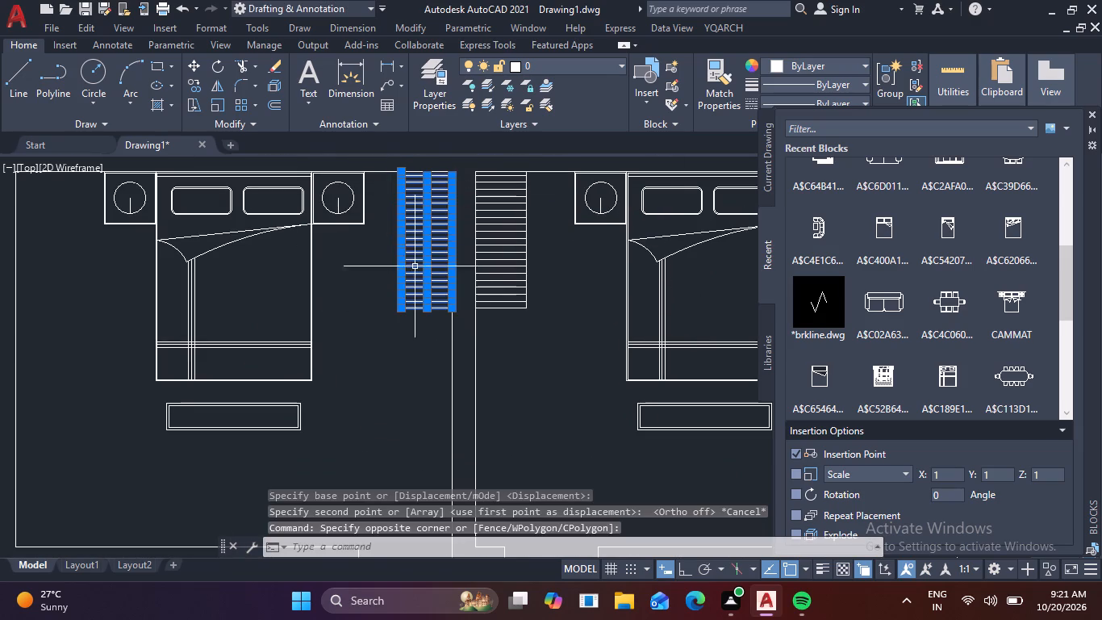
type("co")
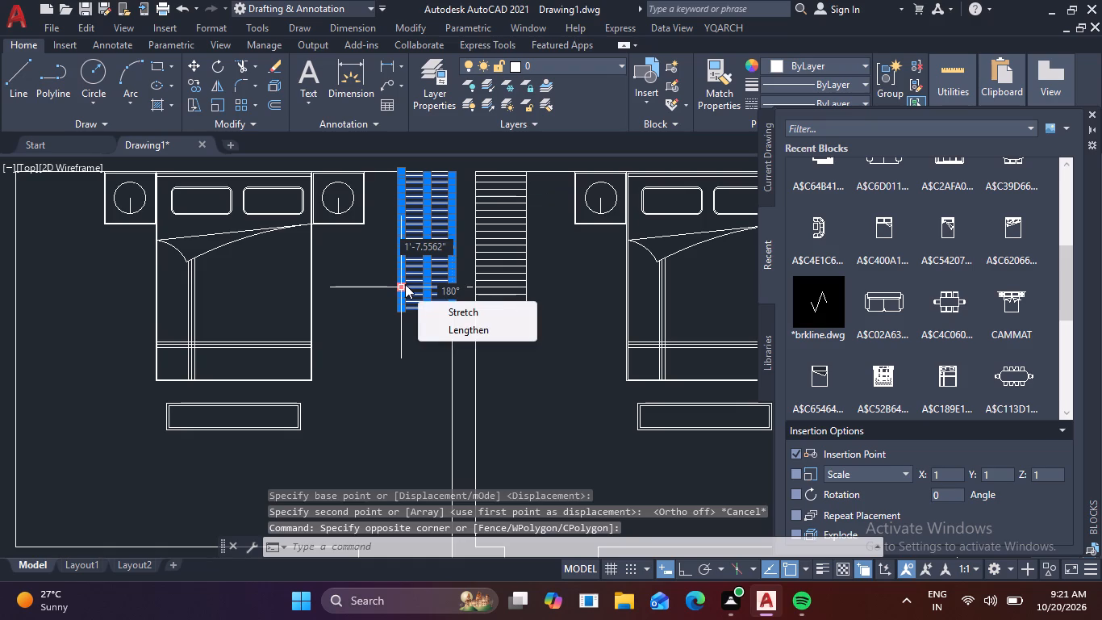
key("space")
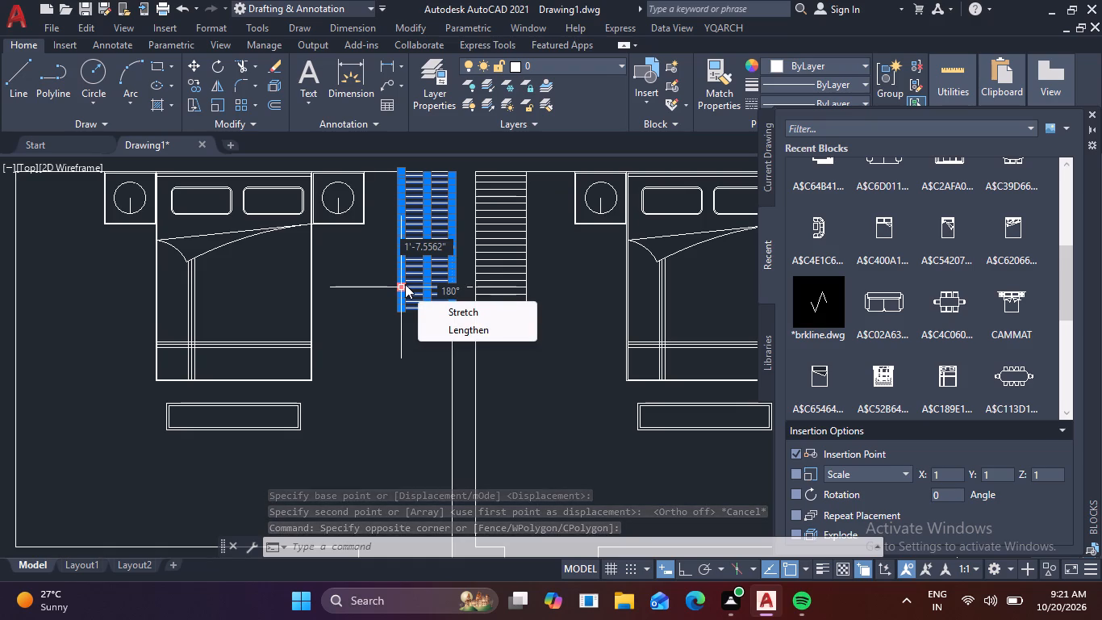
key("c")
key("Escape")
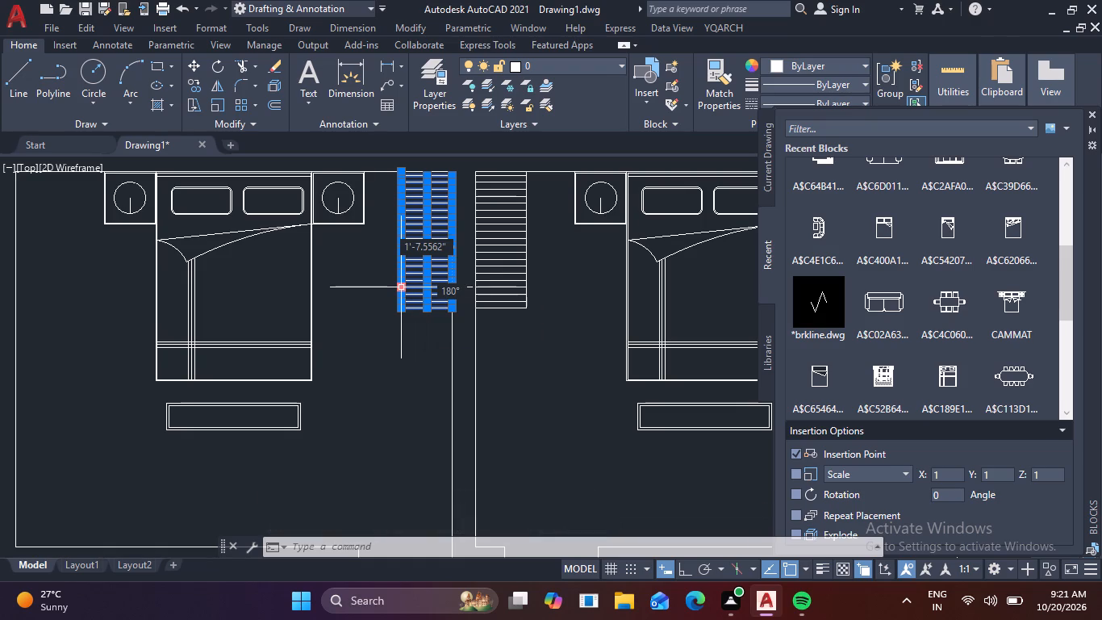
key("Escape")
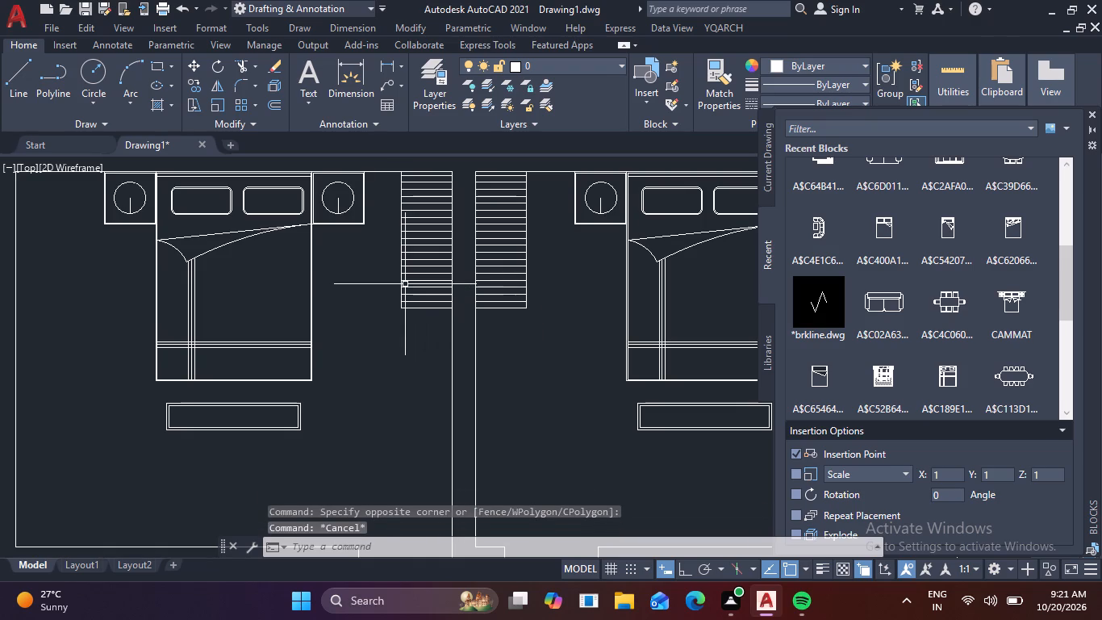
Copy the complete lined wardrobe unit from the upper-left bedroom to the empty space outside the plan, beside the lower-right bedroom.
left_click(436, 333)
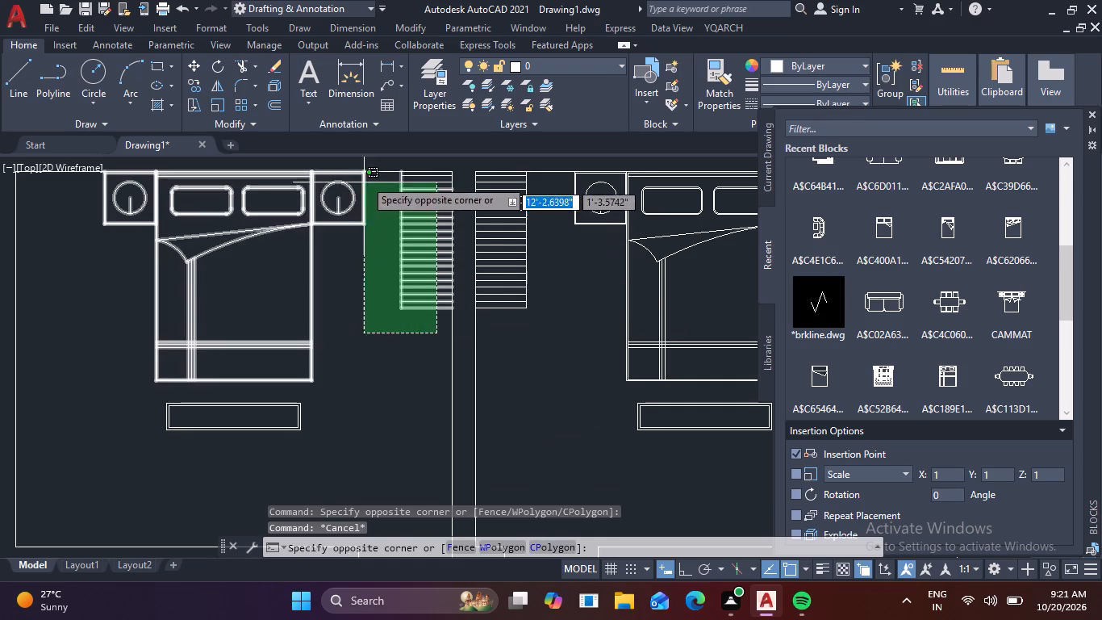
scroll(366, 179, "up", 3)
middle_click_drag(387, 170, 360, 248)
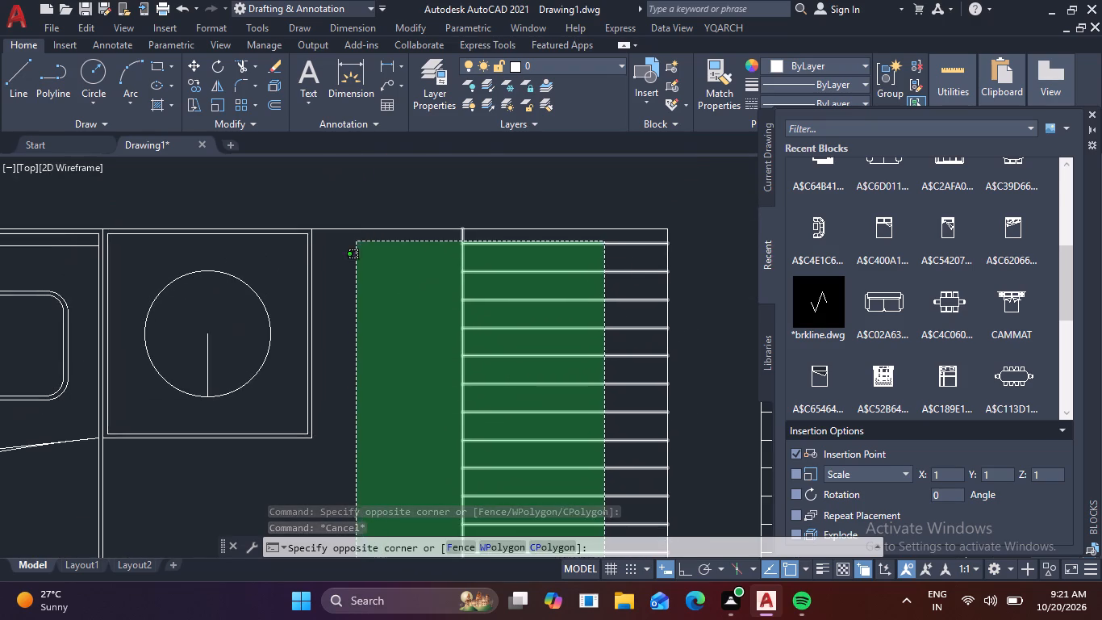
scroll(366, 233, "down", 1)
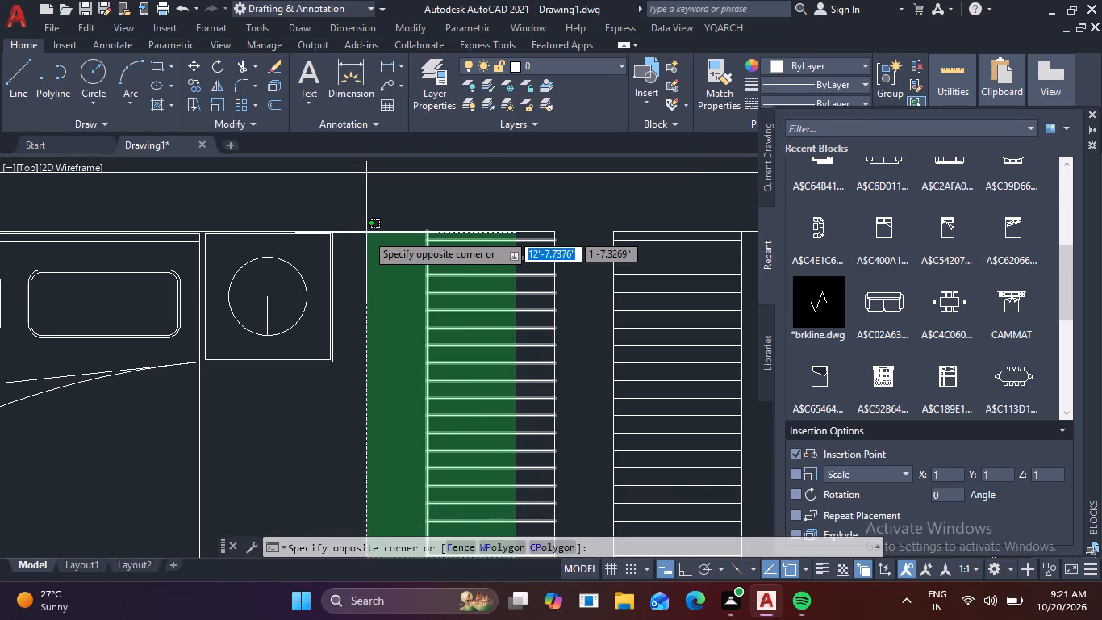
left_click(366, 233)
scroll(361, 251, "down", 2)
left_click(405, 396)
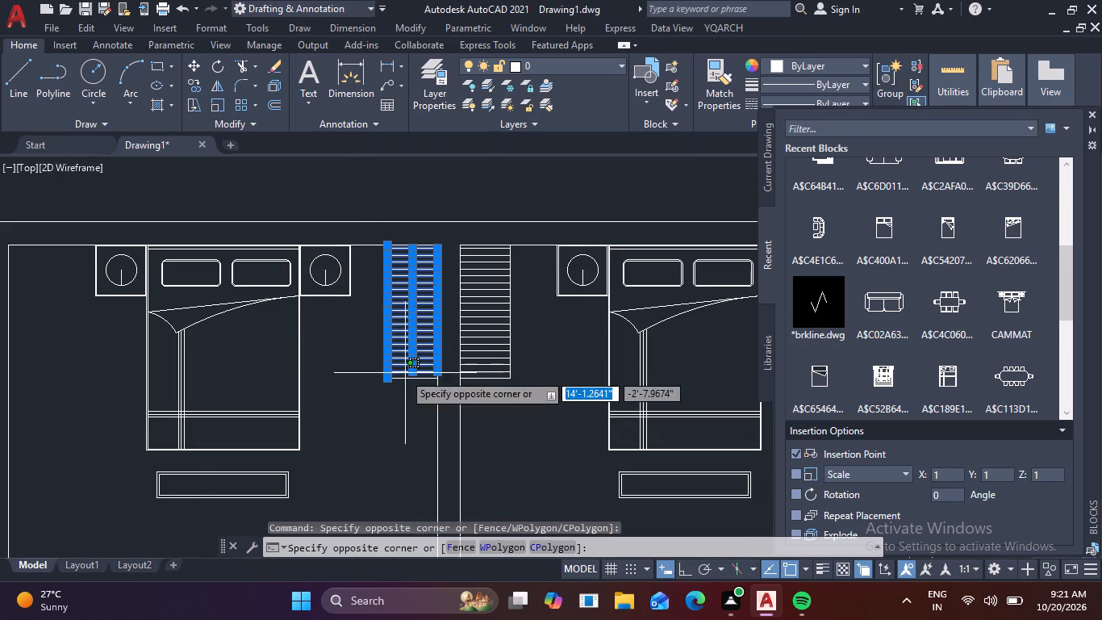
left_click(397, 360)
type("co")
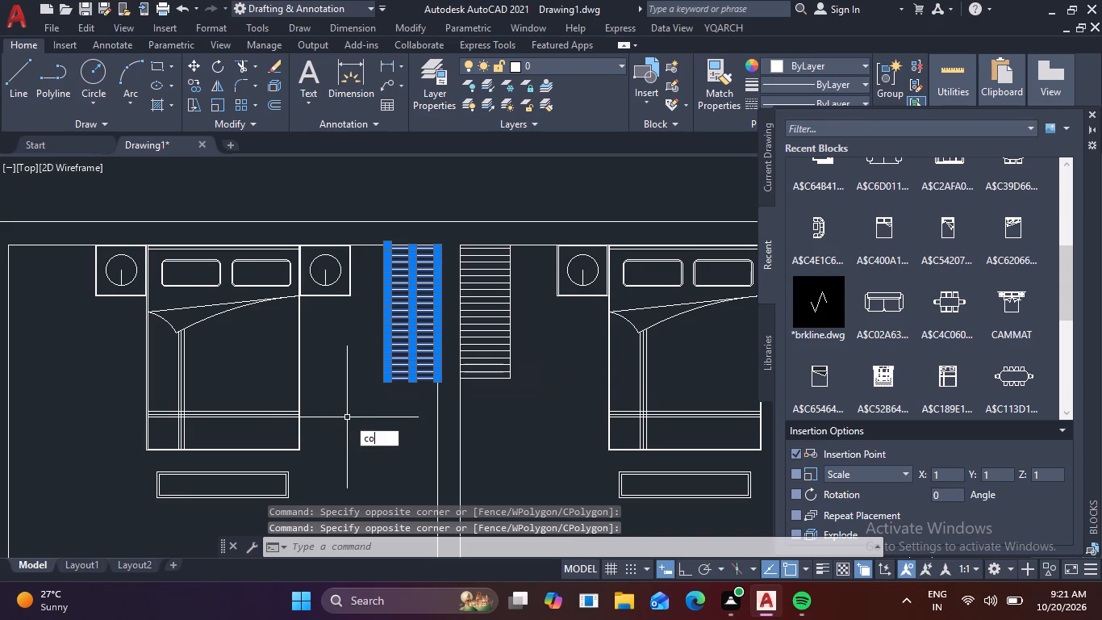
key("space")
left_click(397, 328)
scroll(401, 339, "down", 3)
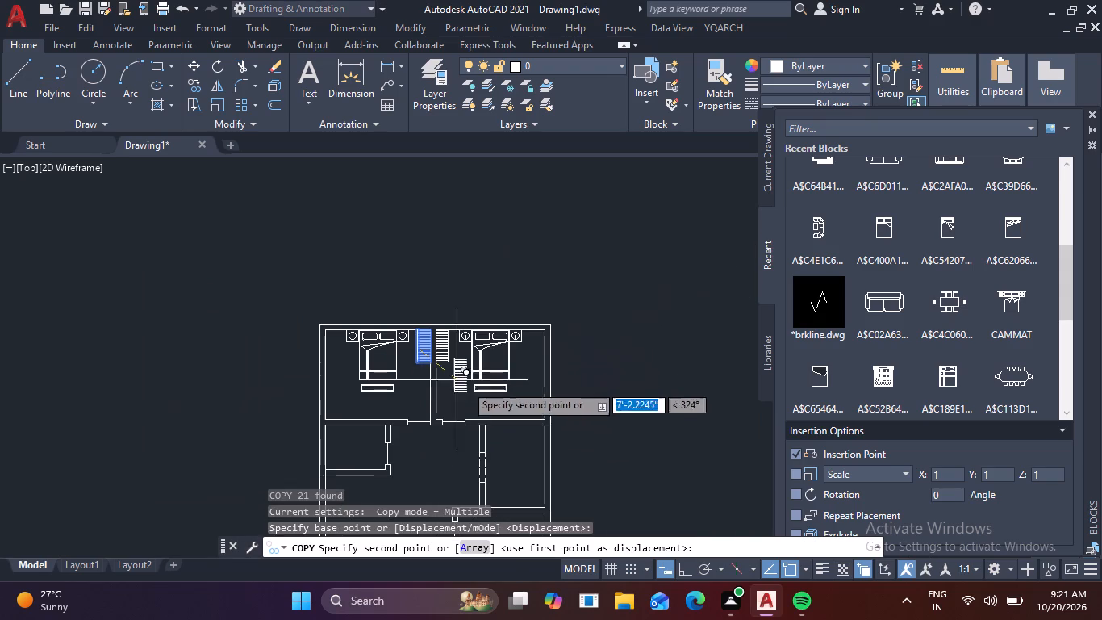
middle_click_drag(574, 463, 568, 294)
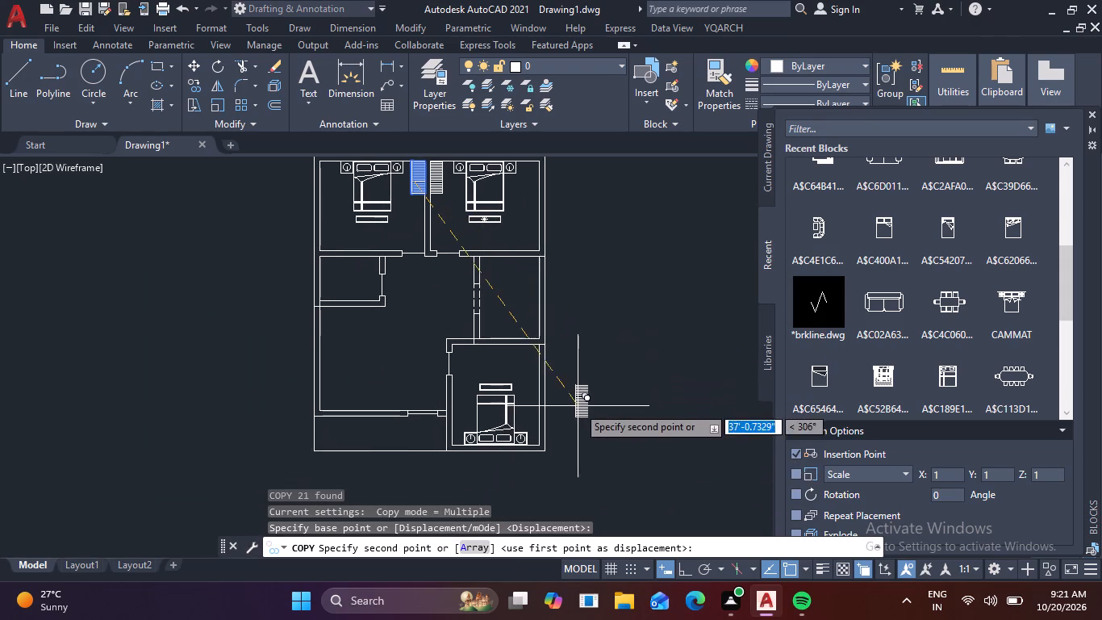
left_click(609, 422)
key("Escape")
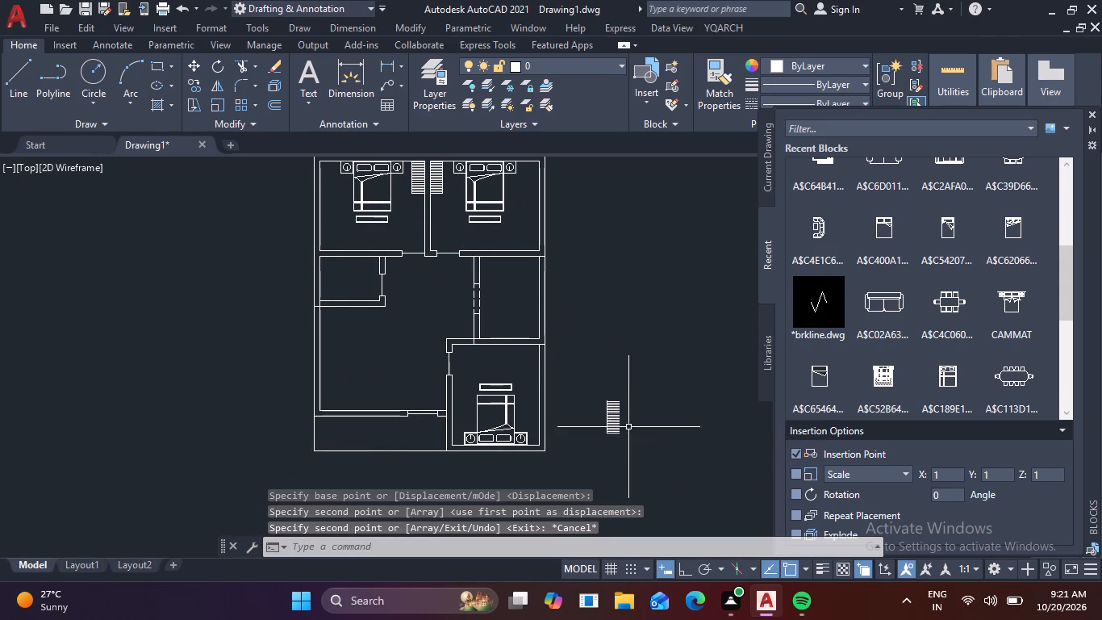
Rotate the copied wardrobe unit 180° about a point just beside its long edge, with Ortho on.
scroll(626, 425, "up", 4)
middle_click_drag(620, 429, 667, 314)
left_click(646, 422)
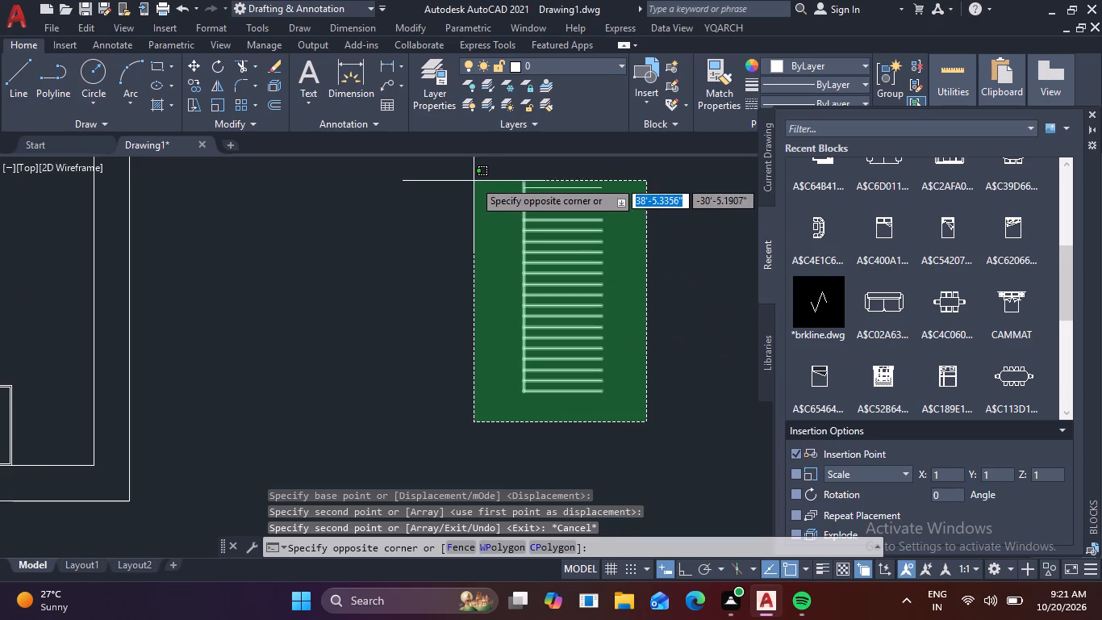
left_click(469, 169)
type("ro")
key("space")
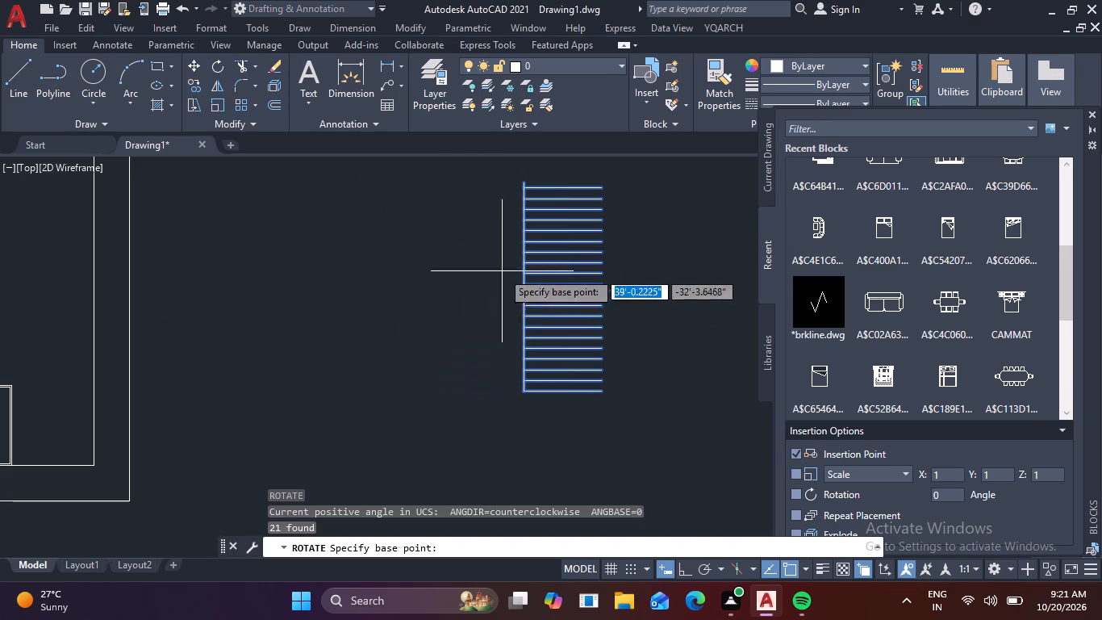
left_click(508, 275)
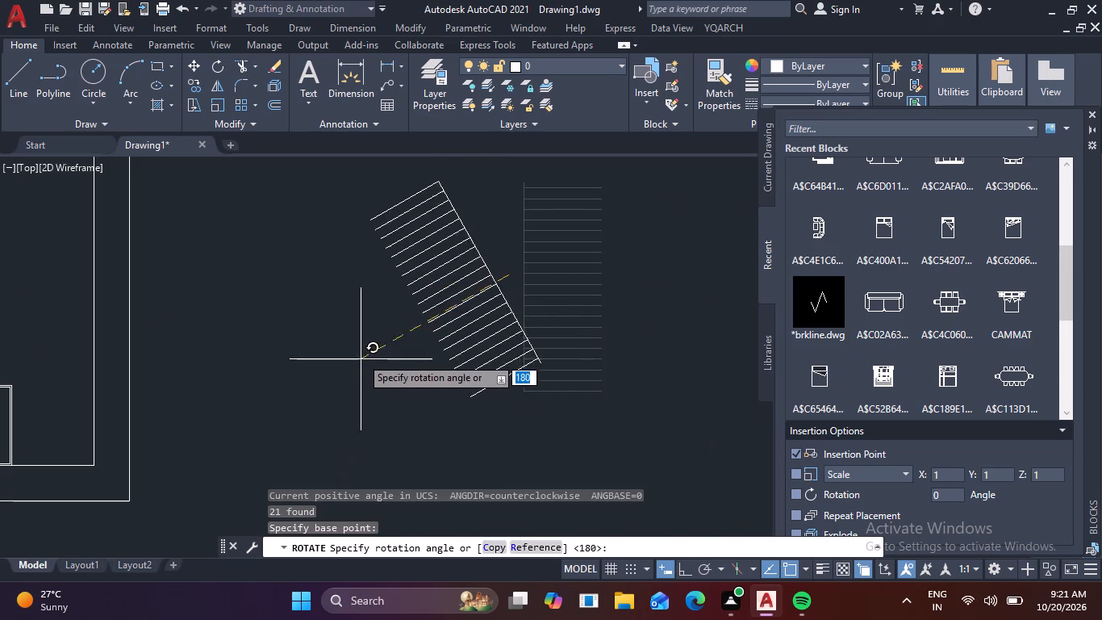
key("F8")
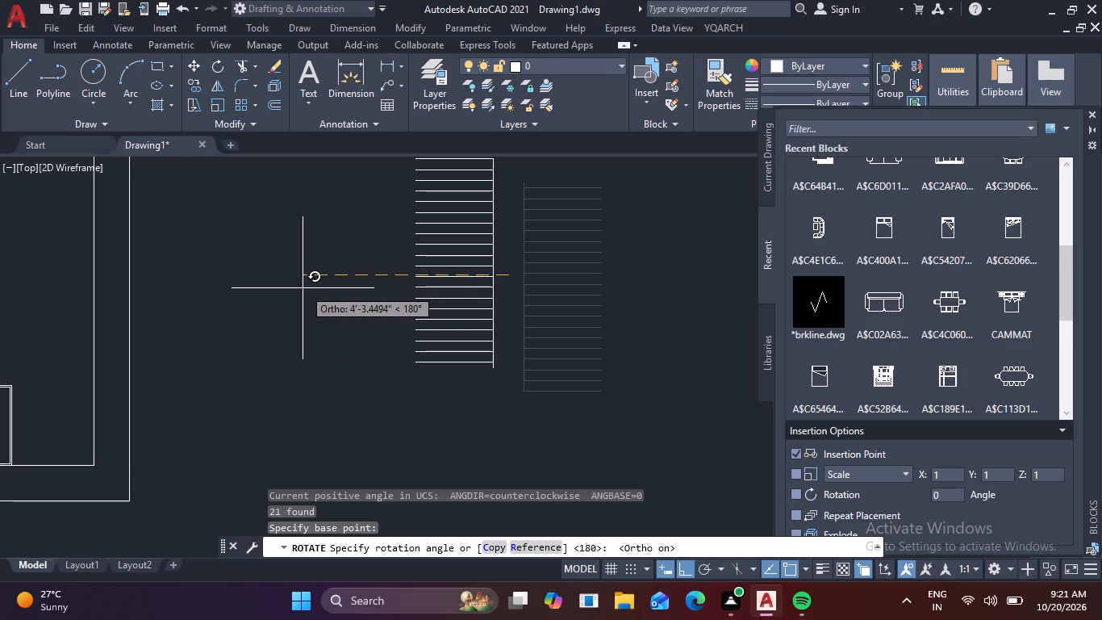
left_click(303, 288)
Move the rotated unit horizontally about 18'-6" by its bottom line's free end to the inner face of the lower-right bedroom's left wall.
scroll(571, 370, "down", 1)
middle_click_drag(572, 368, 597, 392)
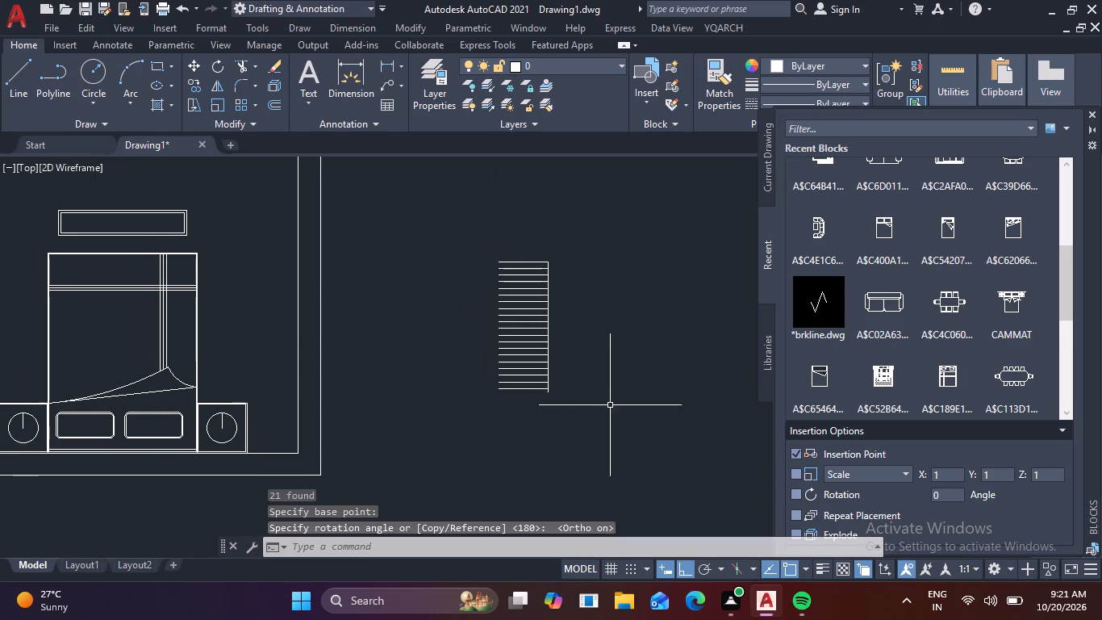
left_click_drag(601, 431, 593, 420)
left_click(442, 245)
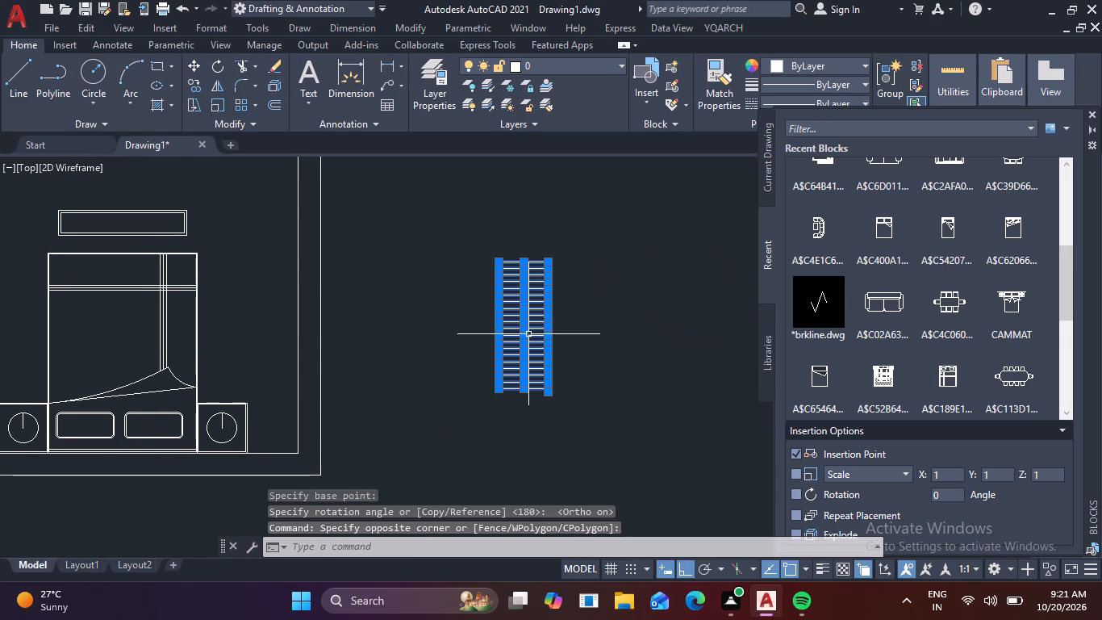
type("m")
key("space")
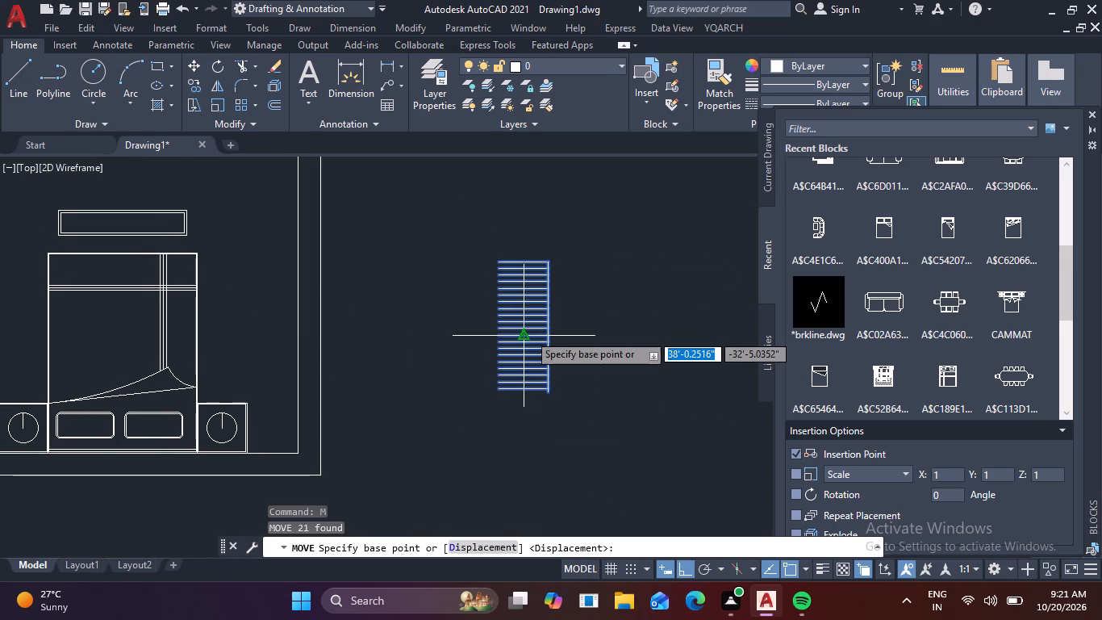
left_click(498, 388)
middle_click_drag(242, 417, 586, 394)
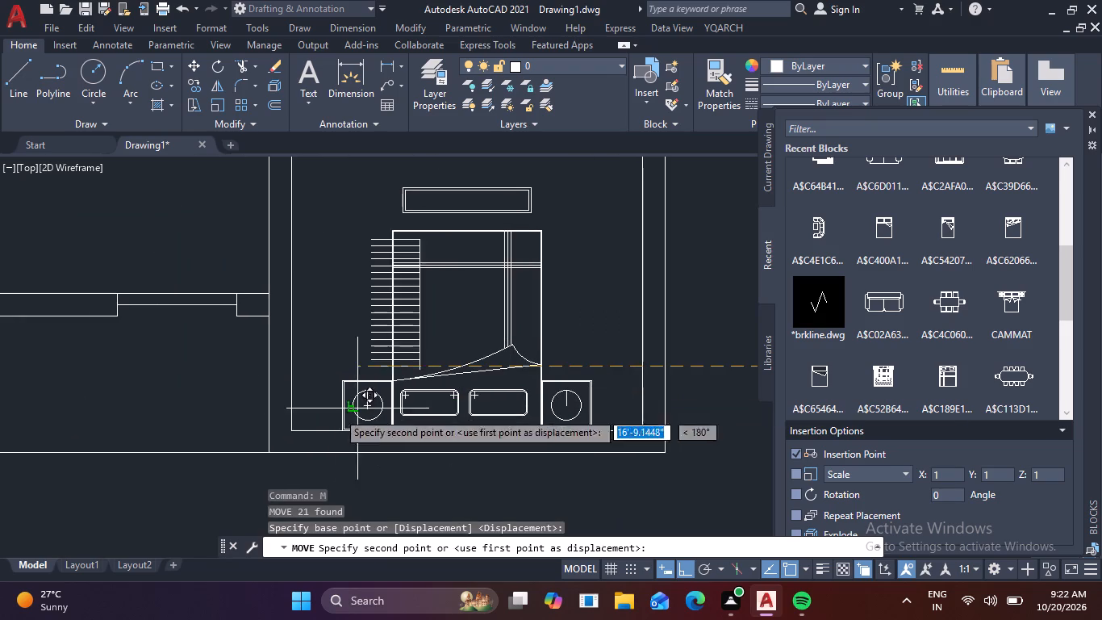
left_click(287, 367)
Move the lined wardrobe unit straight down by its long edge's lower end to just above the lower-right bedroom's bottom wall, beside the bedside table.
scroll(484, 360, "down", 1)
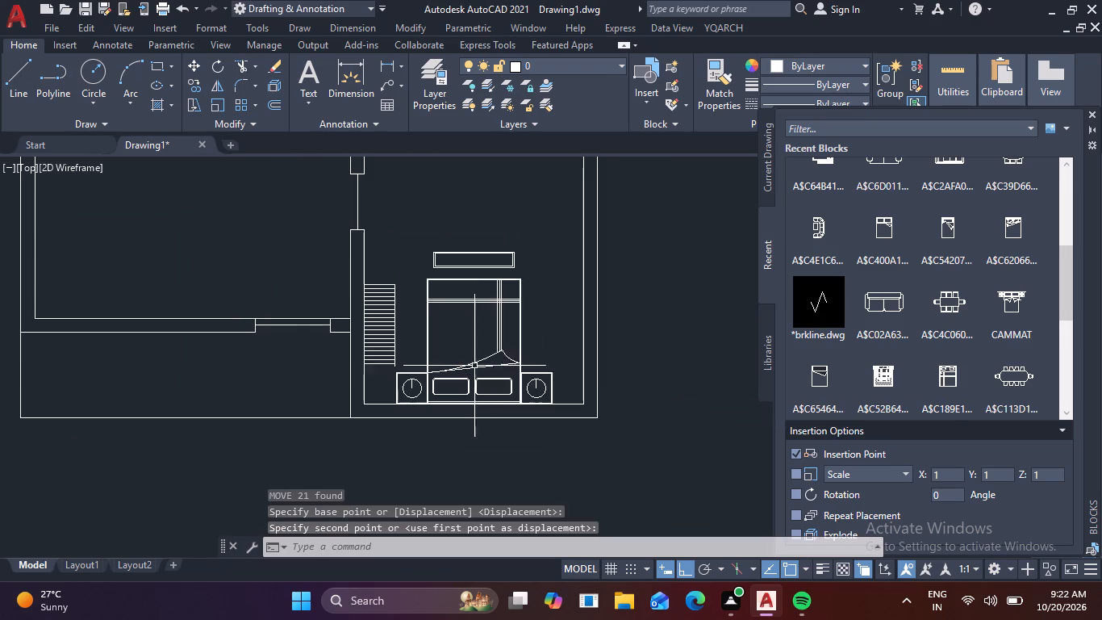
scroll(428, 368, "up", 3)
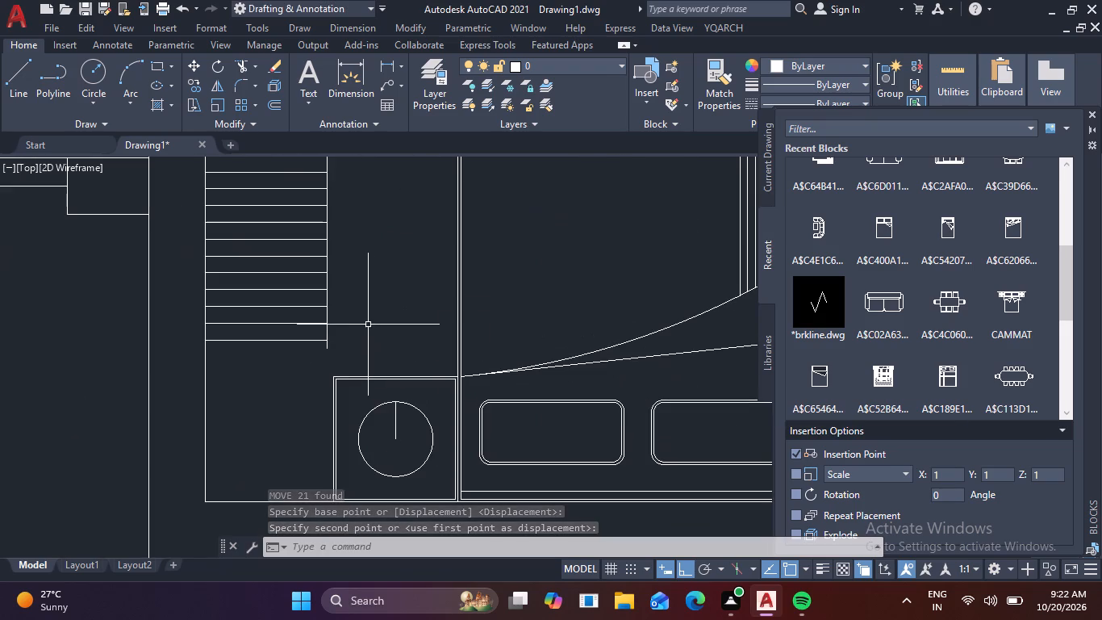
left_click(337, 350)
middle_click_drag(285, 265, 294, 365)
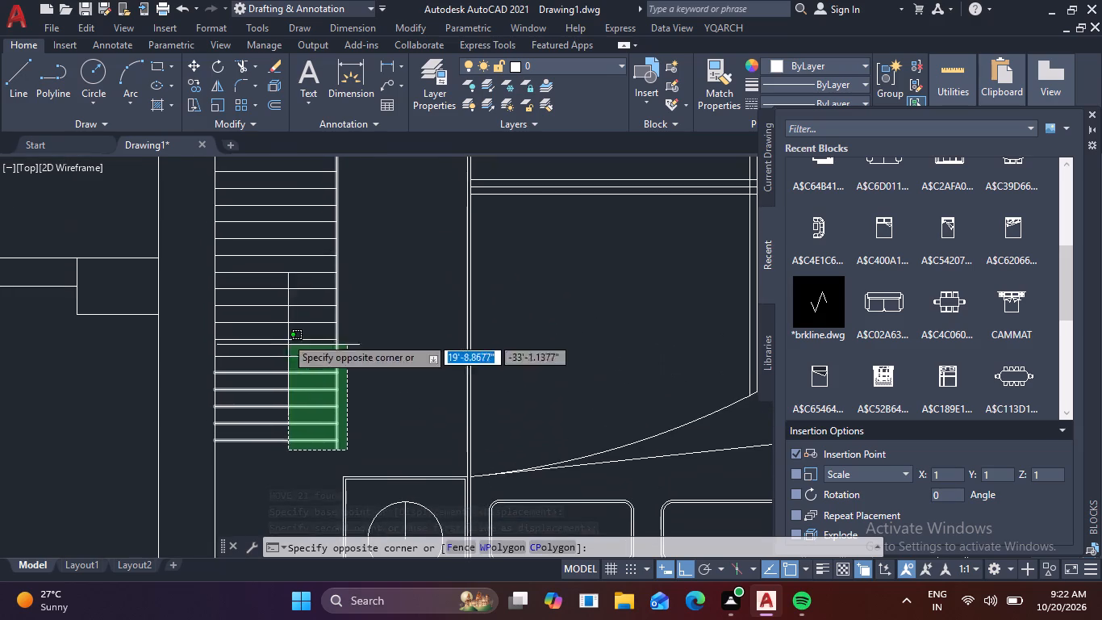
middle_click_drag(303, 257, 311, 373)
left_click(278, 216)
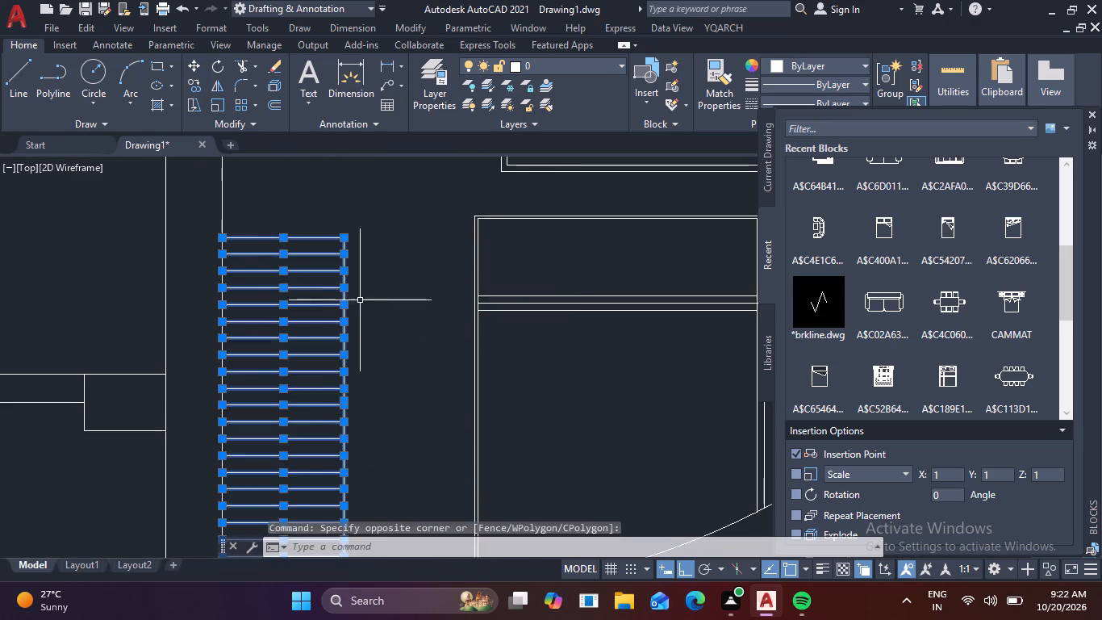
scroll(362, 301, "down", 3)
middle_click_drag(408, 325, 390, 236)
scroll(350, 283, "up", 2)
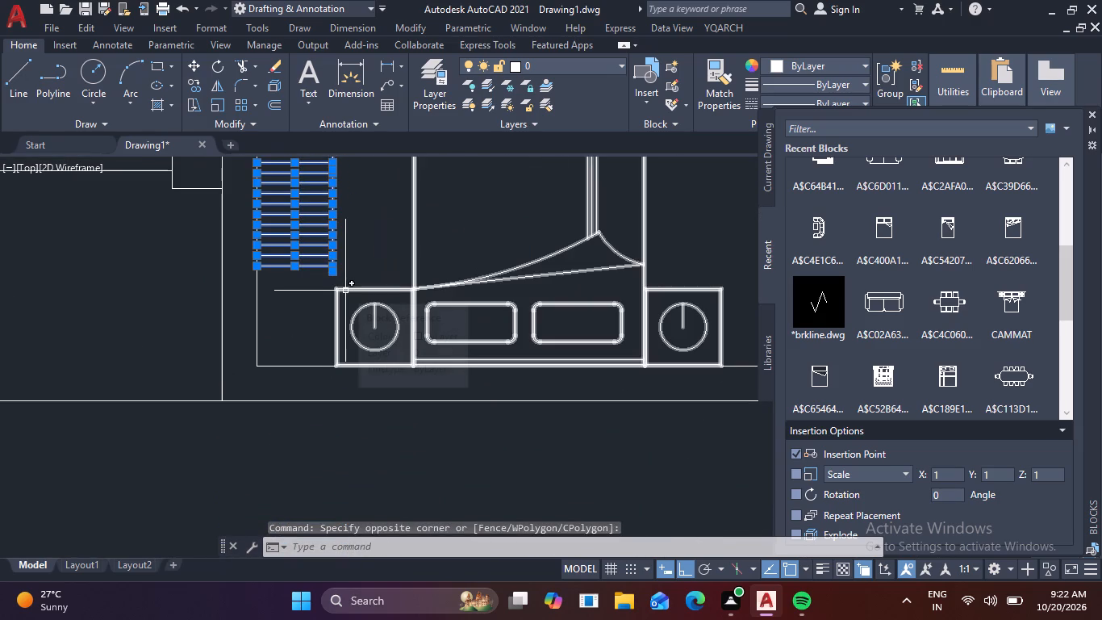
type("m")
key("space")
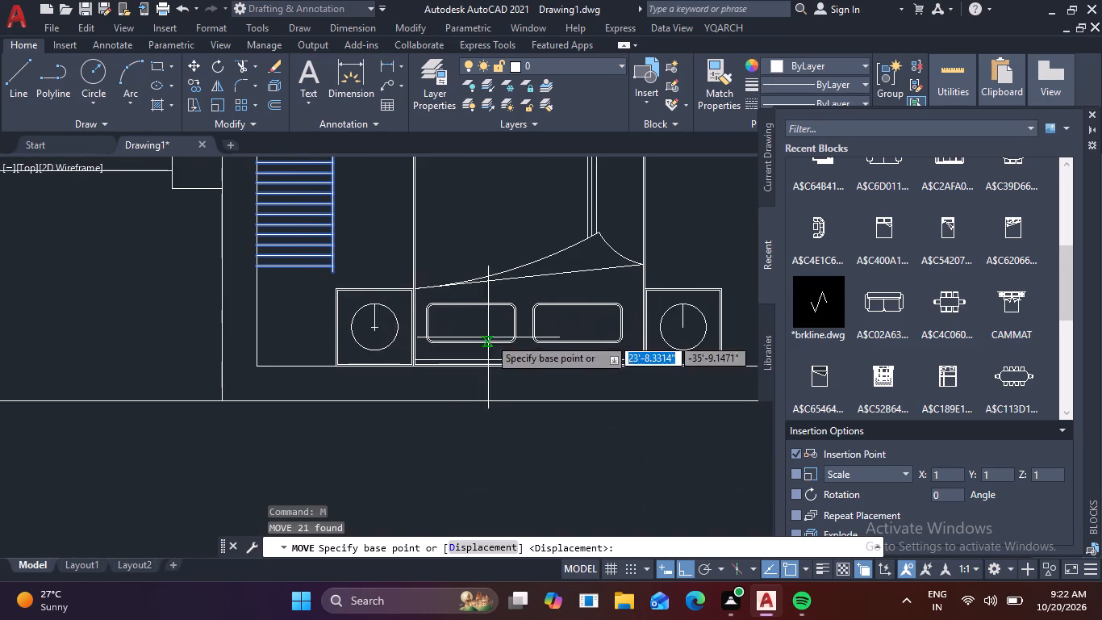
scroll(330, 282, "up", 3)
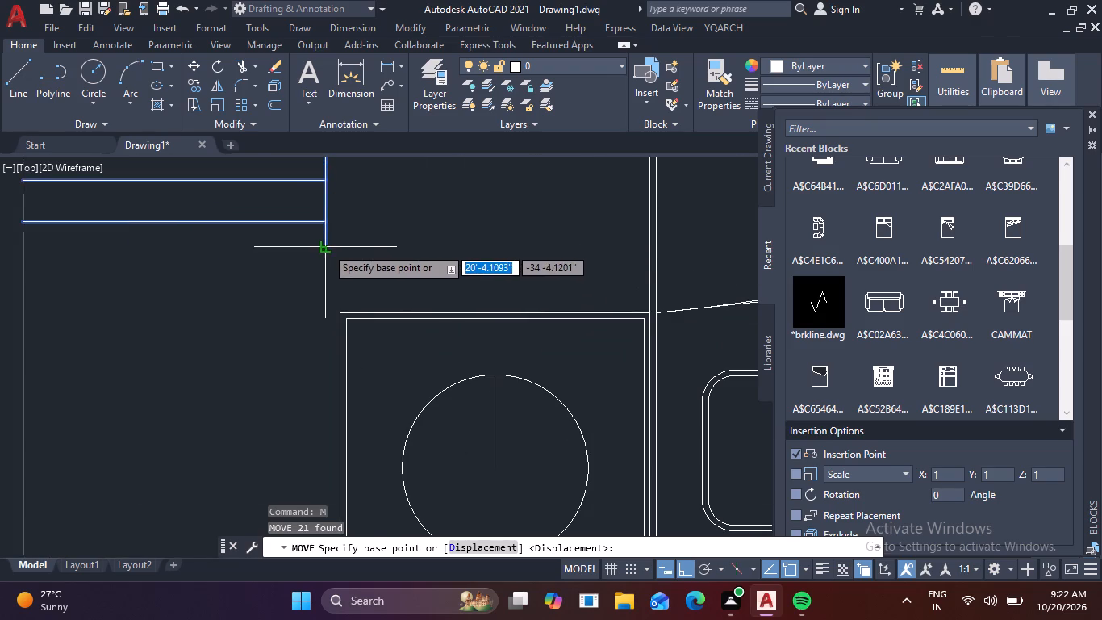
left_click(326, 247)
middle_click_drag(314, 396, 376, 126)
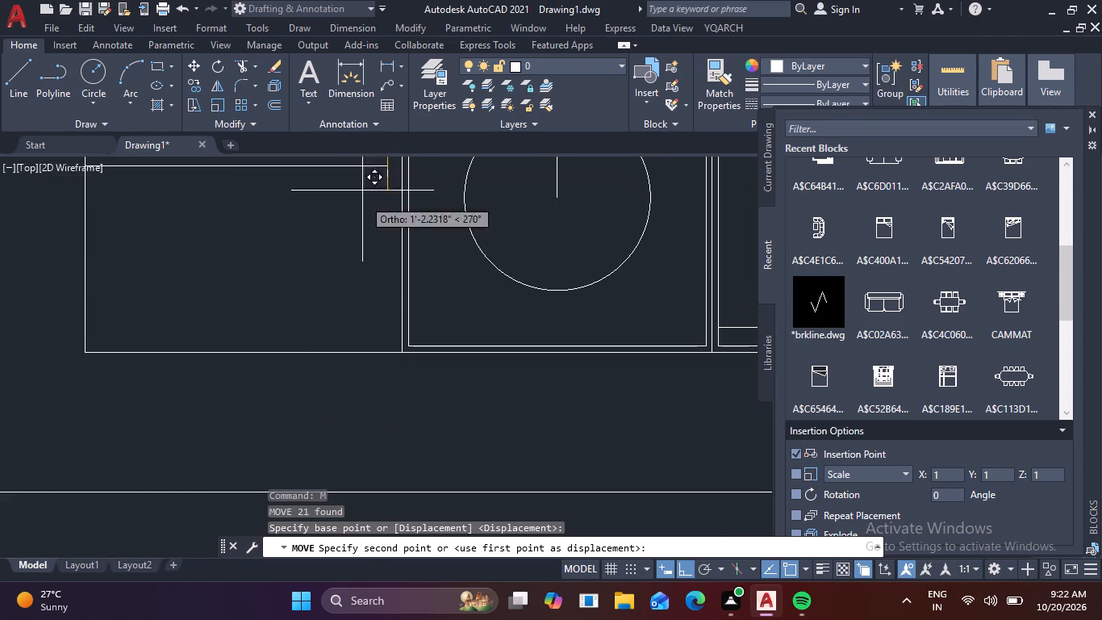
left_click(390, 349)
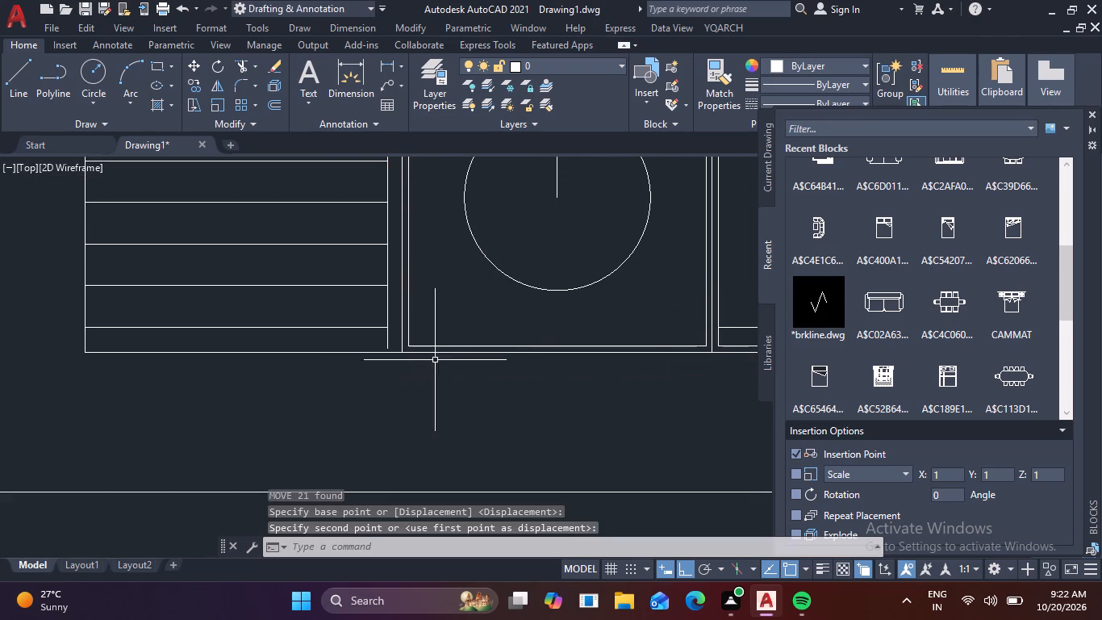
scroll(389, 334, "up", 1)
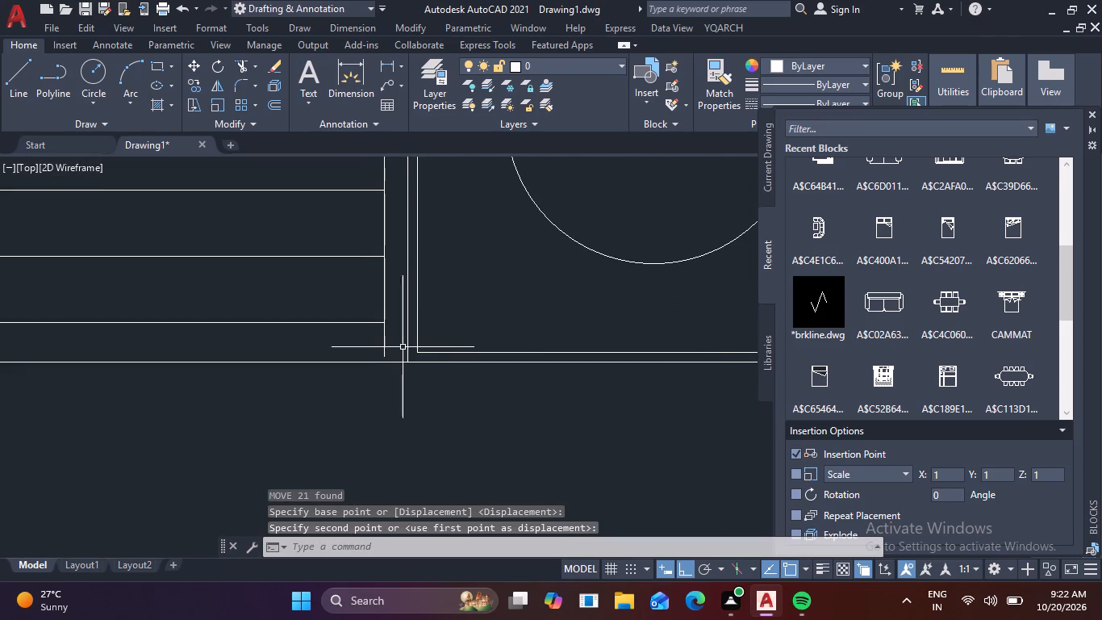
scroll(403, 347, "down", 5)
scroll(581, 266, "down", 2)
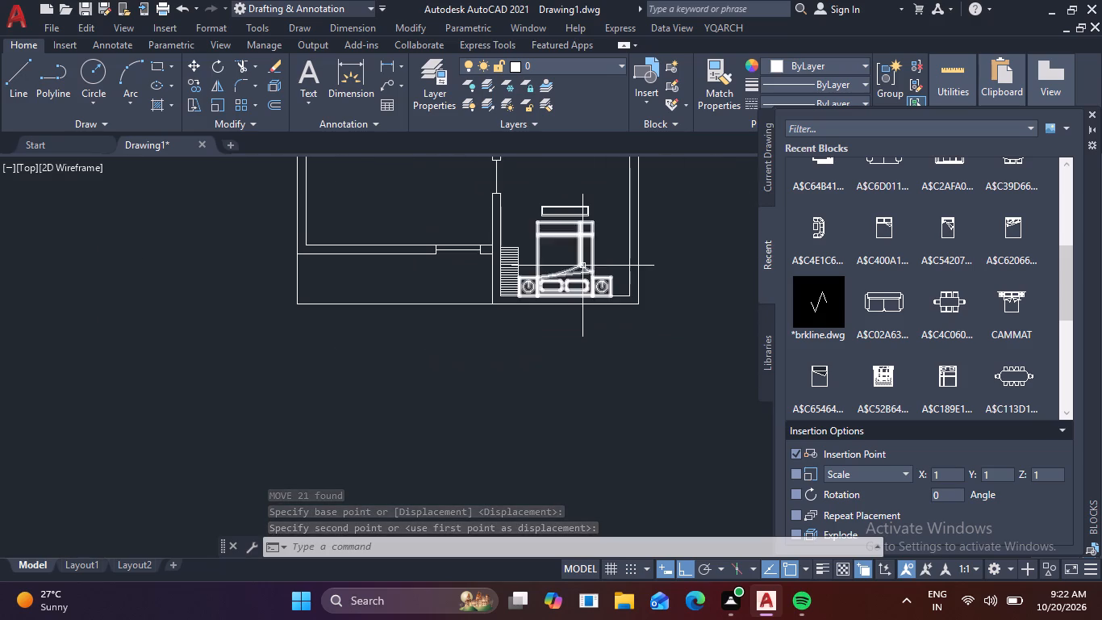
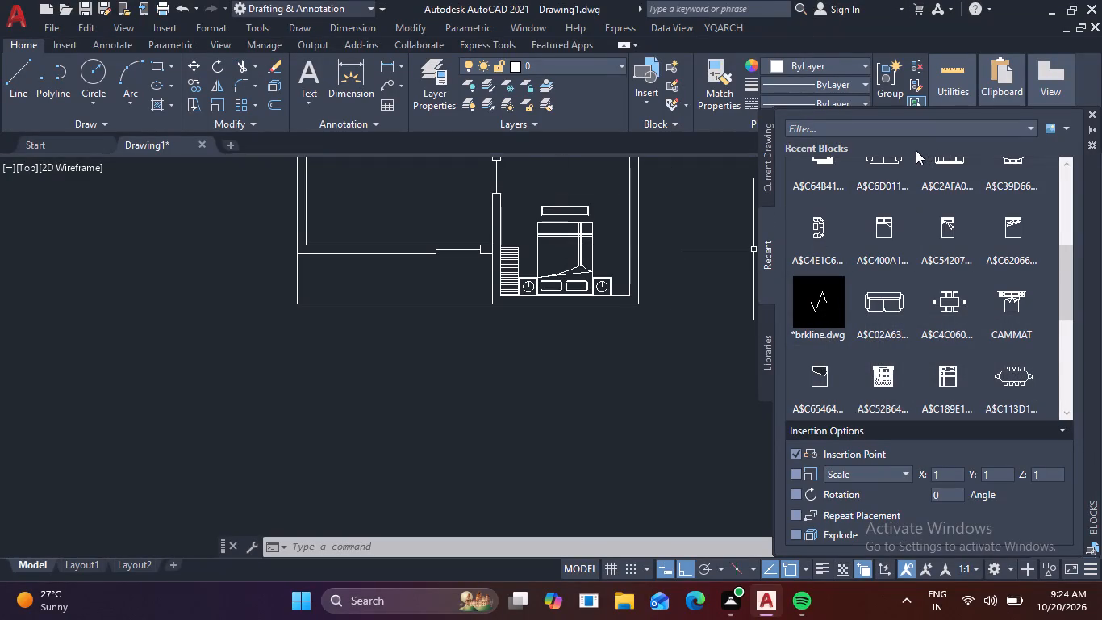
Close the Blocks palette to clear the drawing area.
left_click(1092, 111)
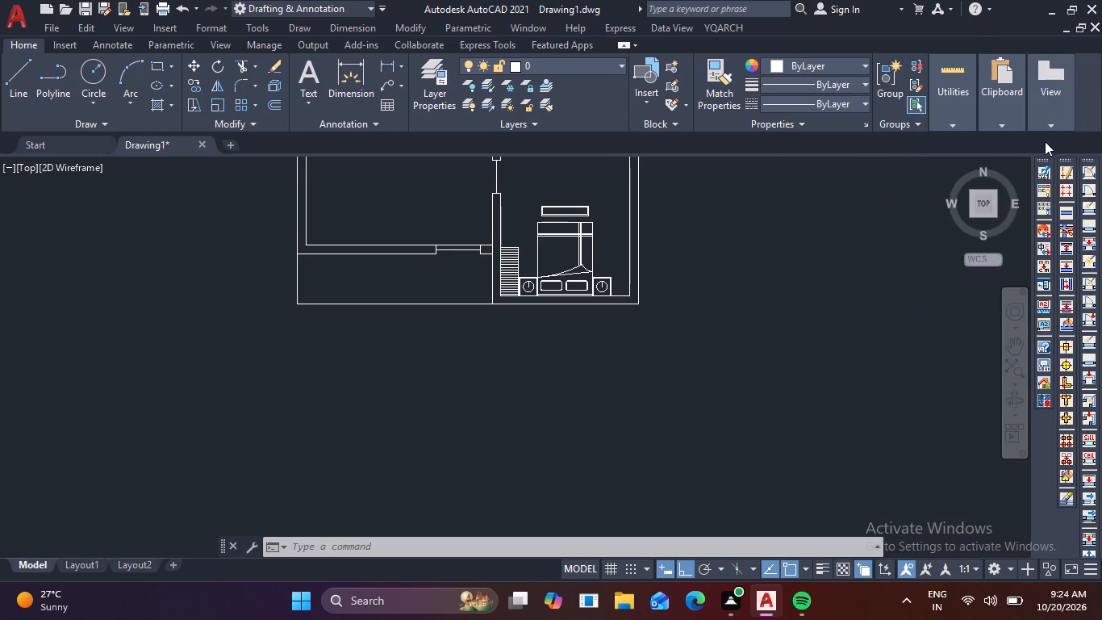
Examine the floor plan from the lower-right bedroom up to the two upper bedrooms and back through the central rooms.
scroll(742, 207, "down", 2)
middle_click_drag(741, 212, 735, 315)
scroll(742, 214, "up", 1)
middle_click(735, 315)
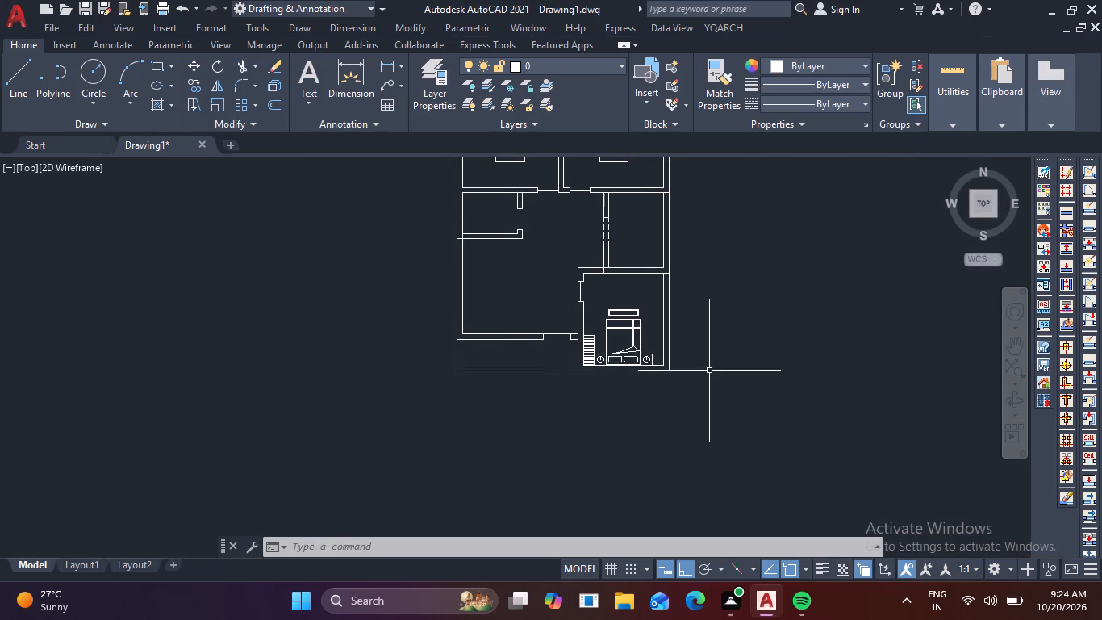
middle_click_drag(687, 319, 699, 379)
scroll(576, 216, "up", 2)
middle_click_drag(586, 232, 587, 255)
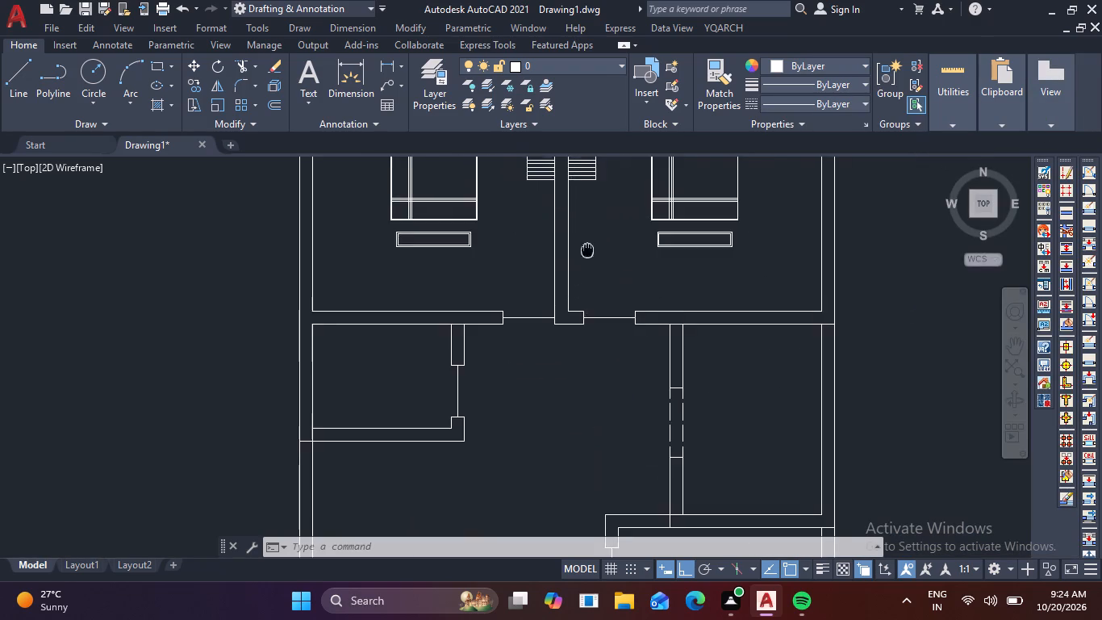
middle_click_drag(587, 255, 597, 350)
scroll(511, 305, "up", 2)
scroll(511, 304, "down", 2)
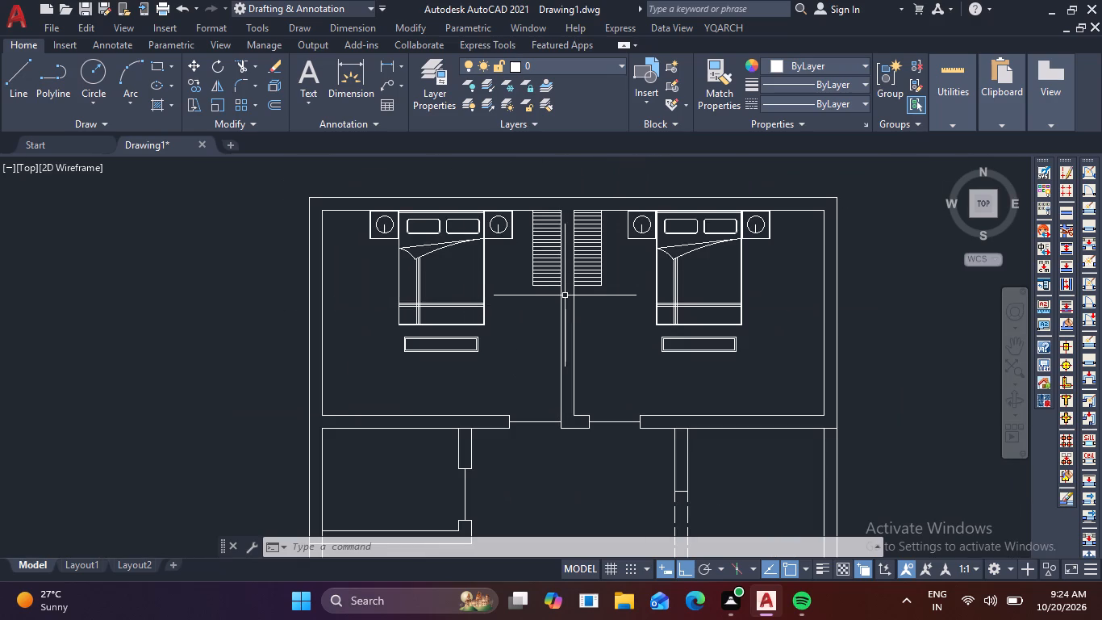
middle_click_drag(553, 302, 563, 199)
middle_click_drag(545, 357, 546, 357)
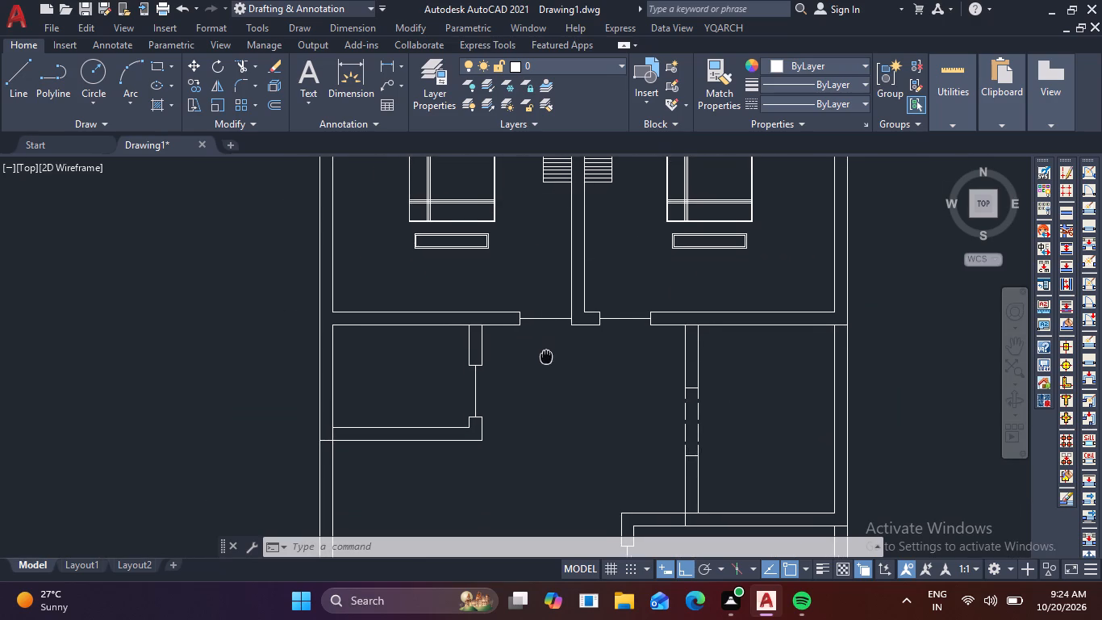
middle_click_drag(546, 357, 557, 258)
middle_click_drag(573, 348, 560, 285)
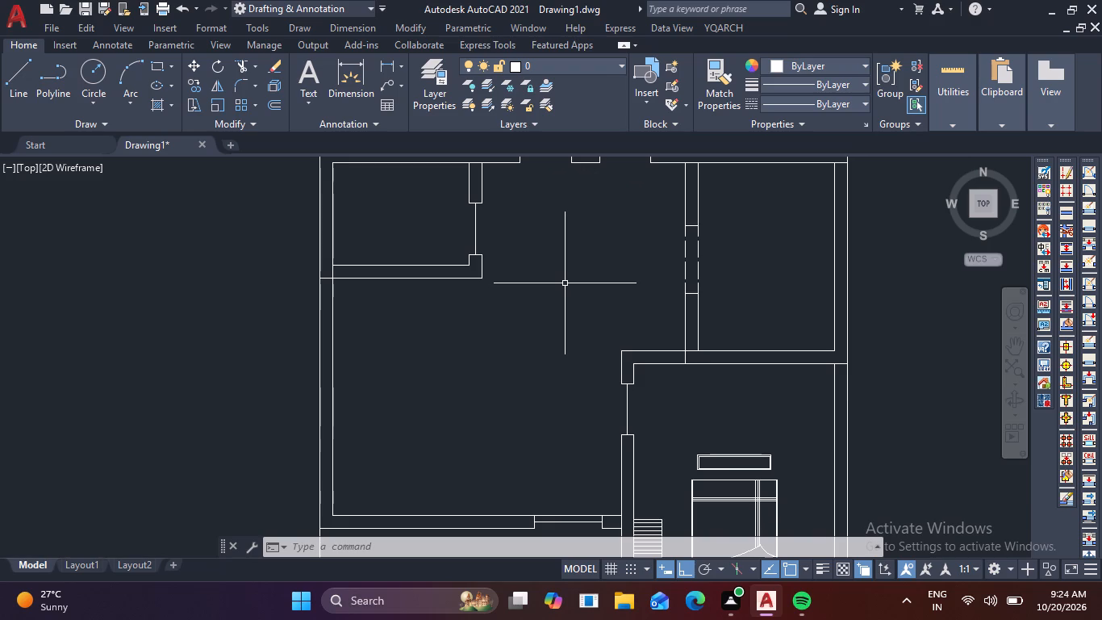
scroll(490, 234, "down", 1)
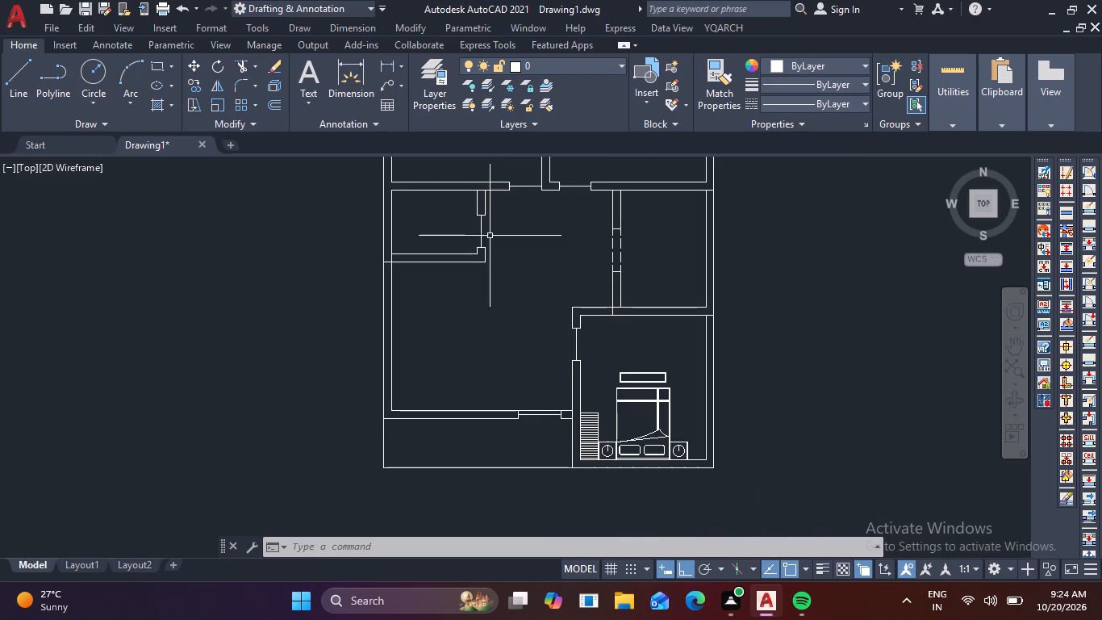
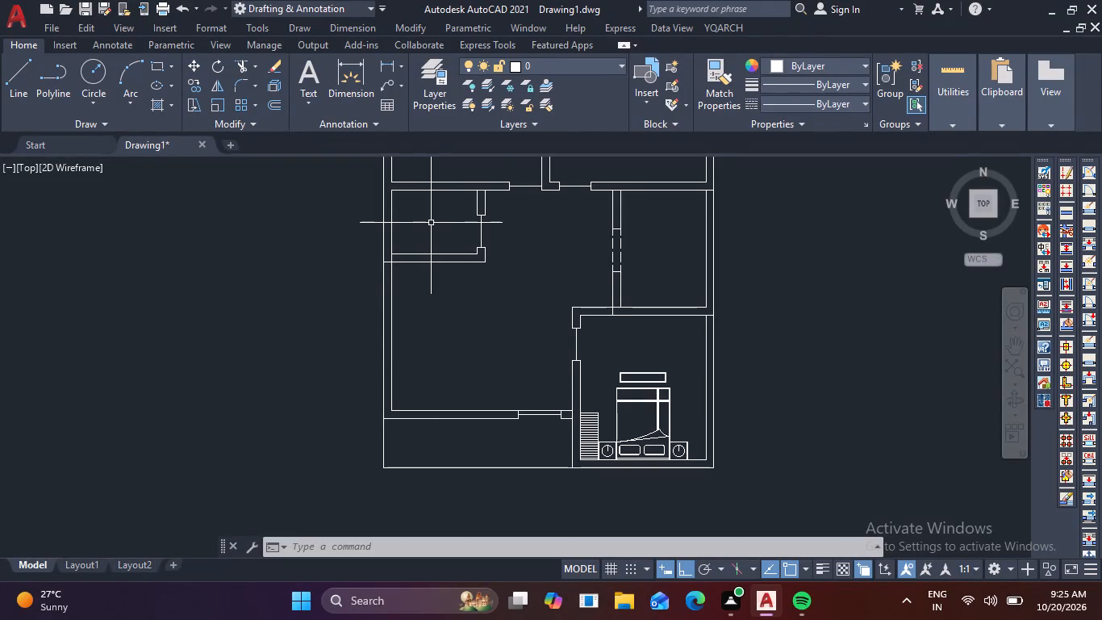
Insert the Toilet block from the recent blocks into the empty area west of the floor plan.
scroll(480, 243, "down", 1)
middle_click_drag(471, 240, 443, 260)
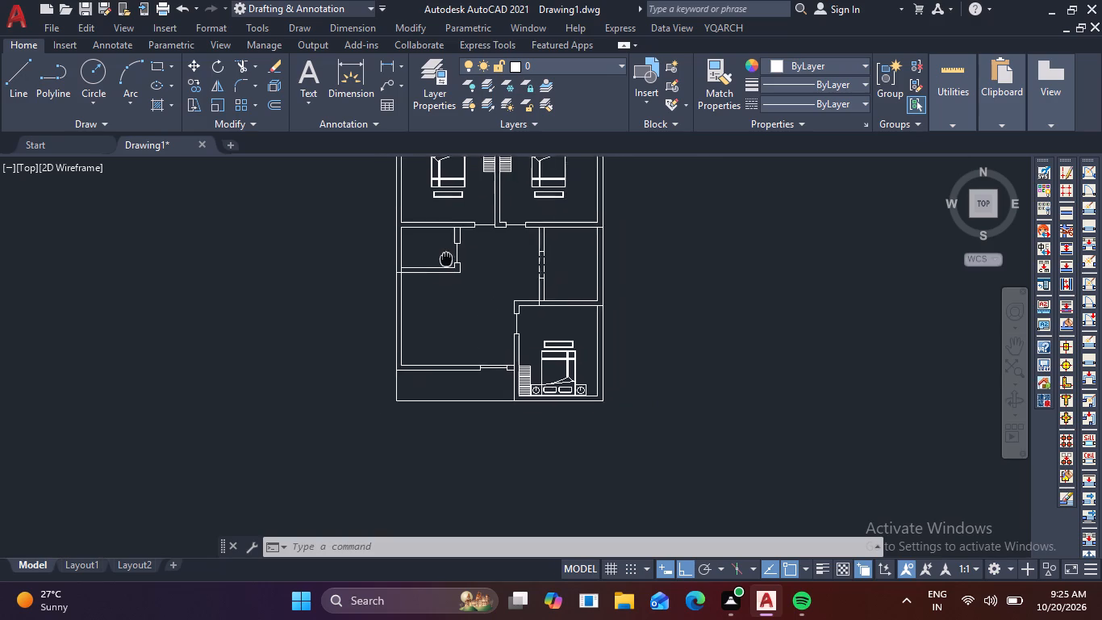
middle_click_drag(443, 260, 407, 289)
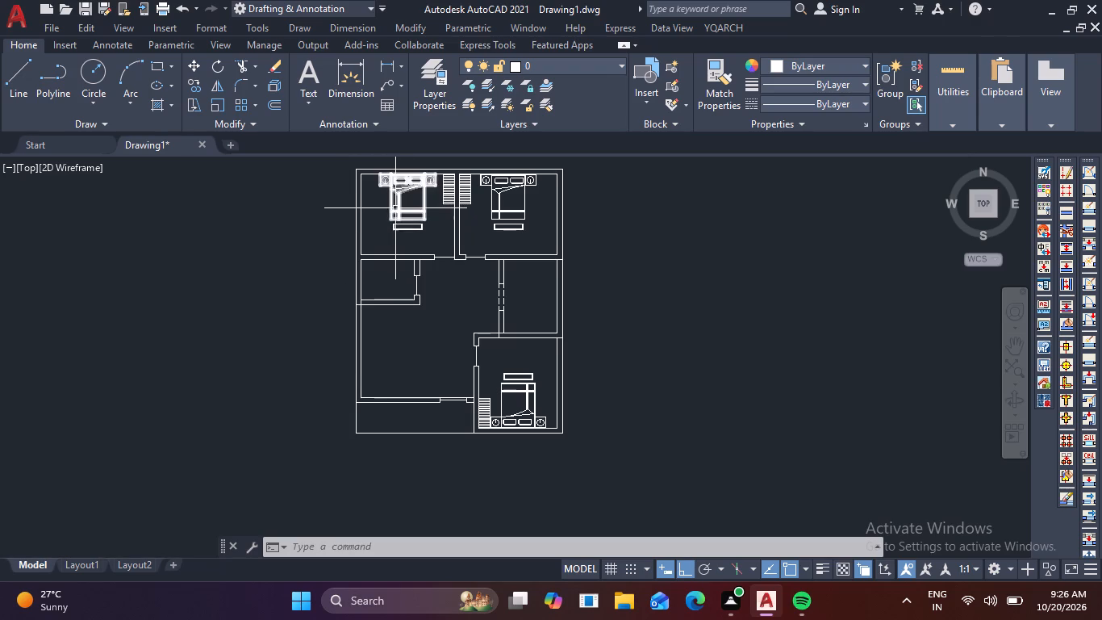
middle_click_drag(415, 230, 424, 260)
middle_click_drag(453, 266, 461, 282)
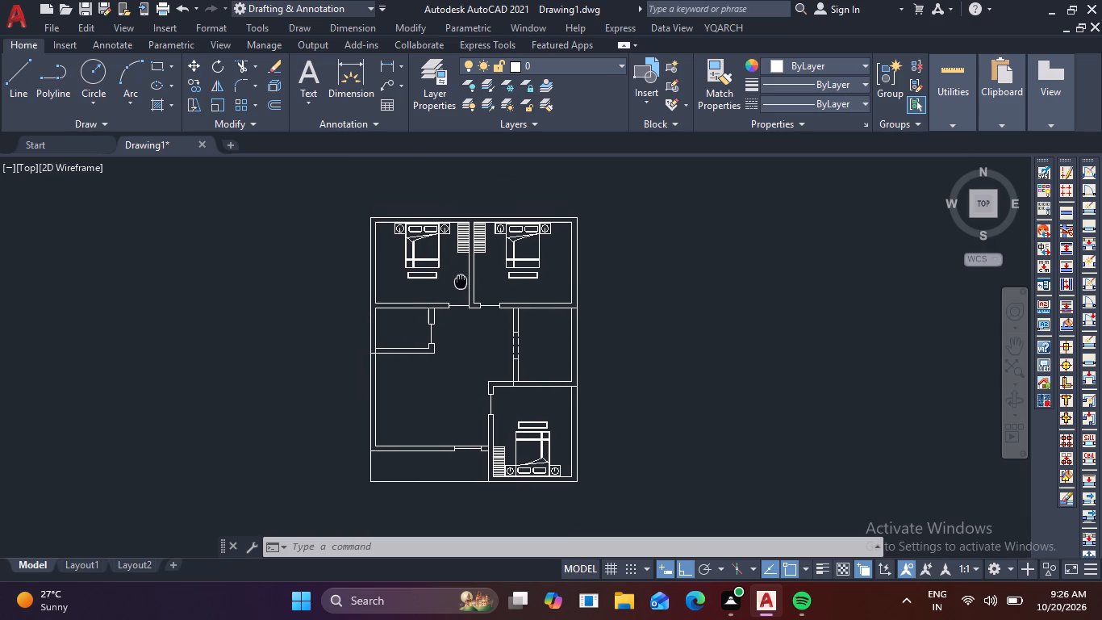
middle_click_drag(461, 282, 520, 265)
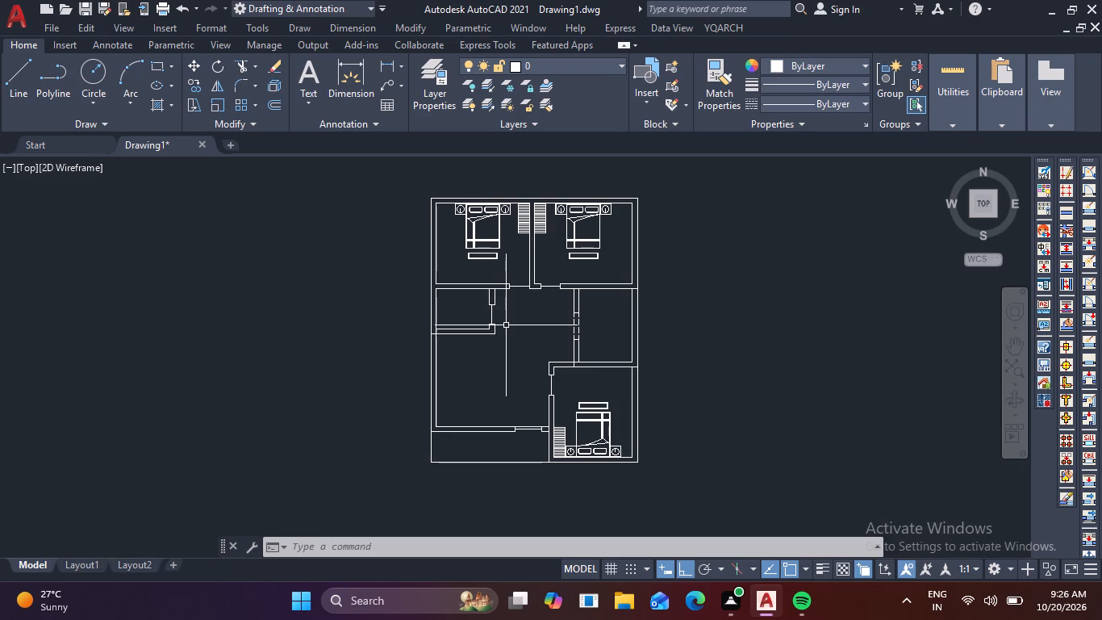
type("i")
key("space")
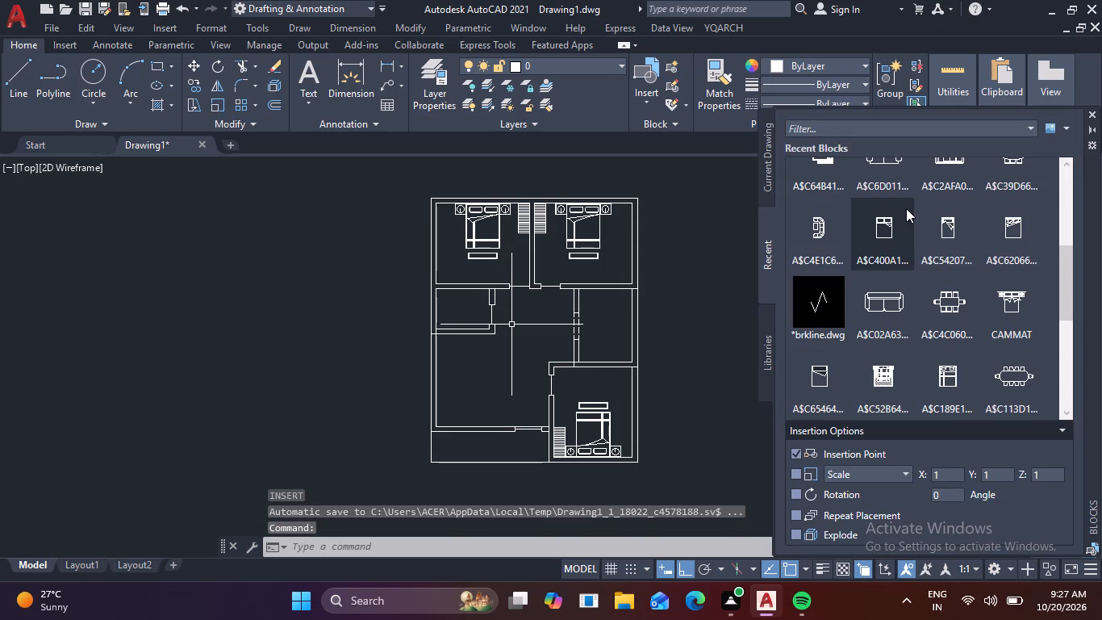
scroll(887, 224, "up", 7)
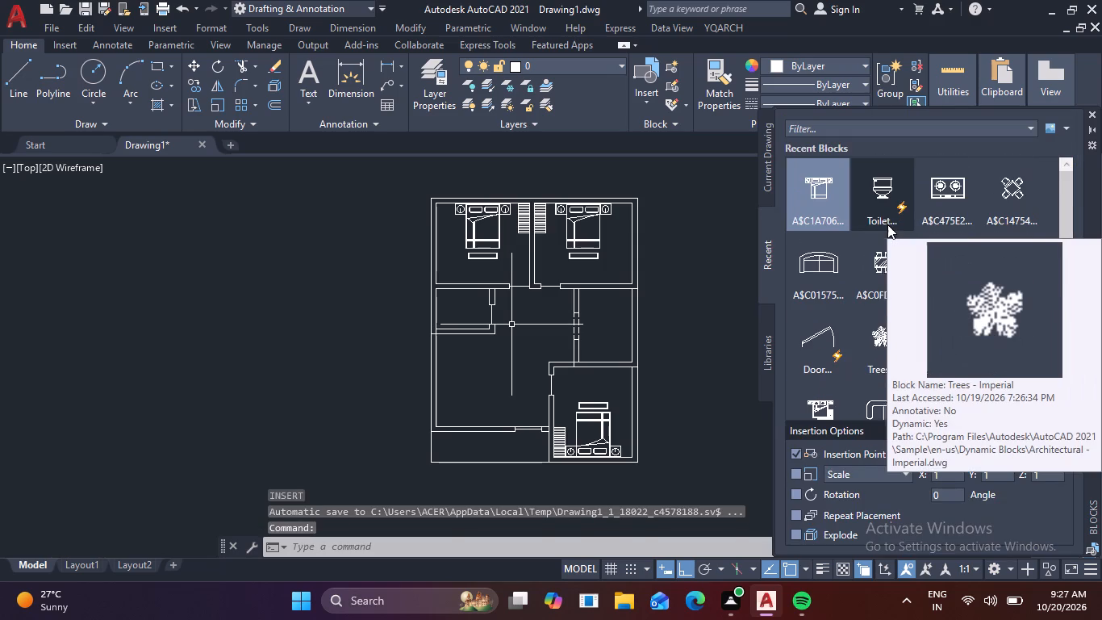
left_click_drag(884, 199, 408, 319)
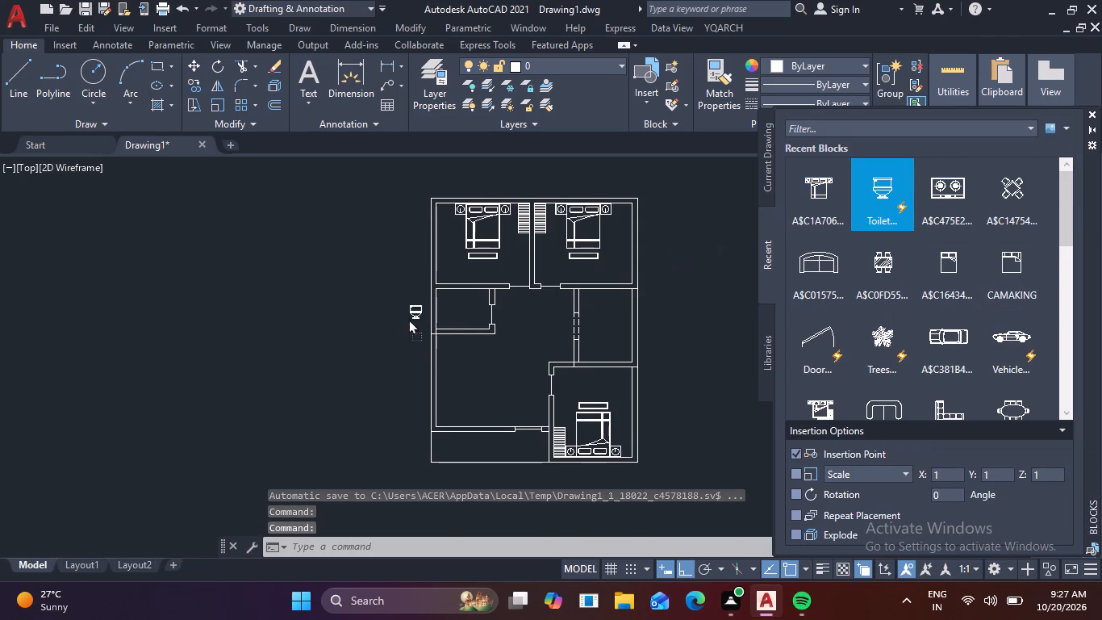
left_click_drag(408, 319, 369, 325)
left_click(367, 325)
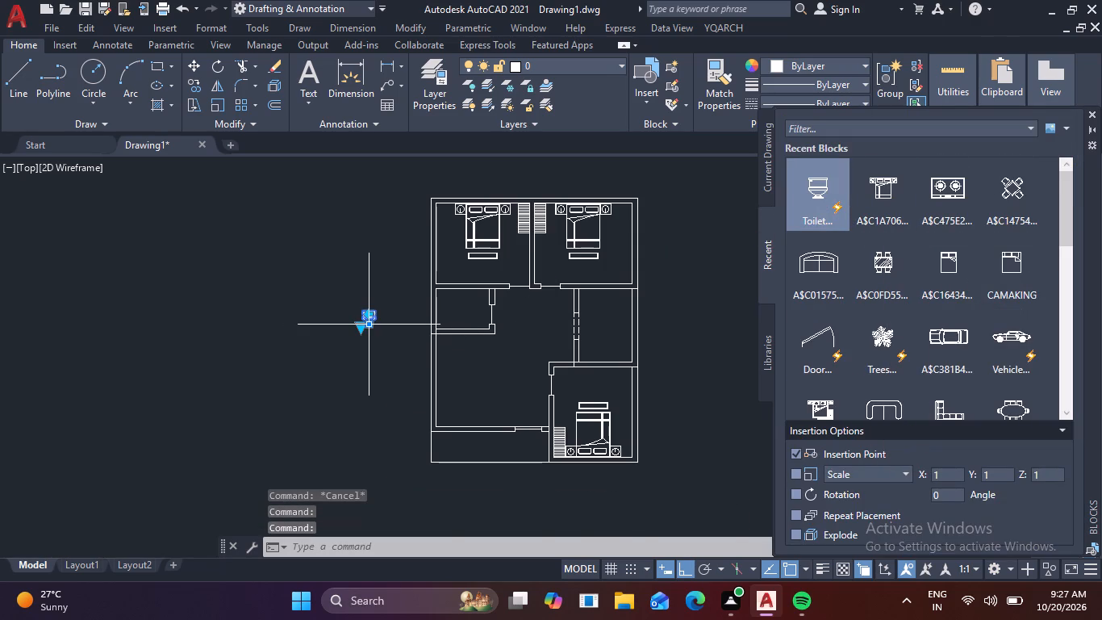
Set the inserted toilet block's view to Elongated (Plan).
scroll(361, 326, "up", 3)
left_click(344, 330)
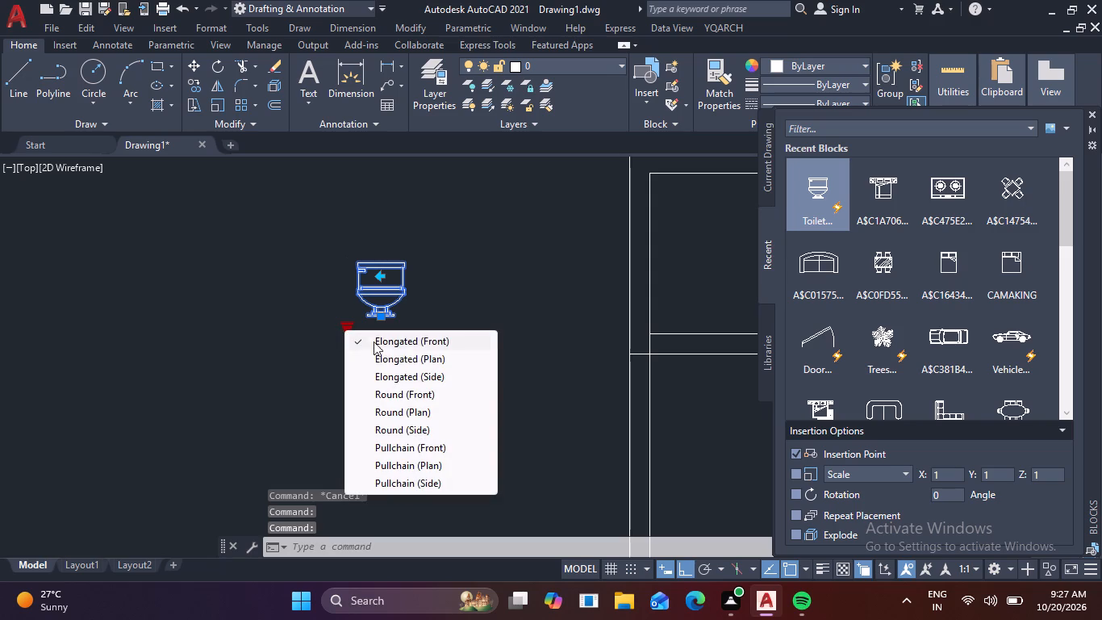
left_click(411, 357)
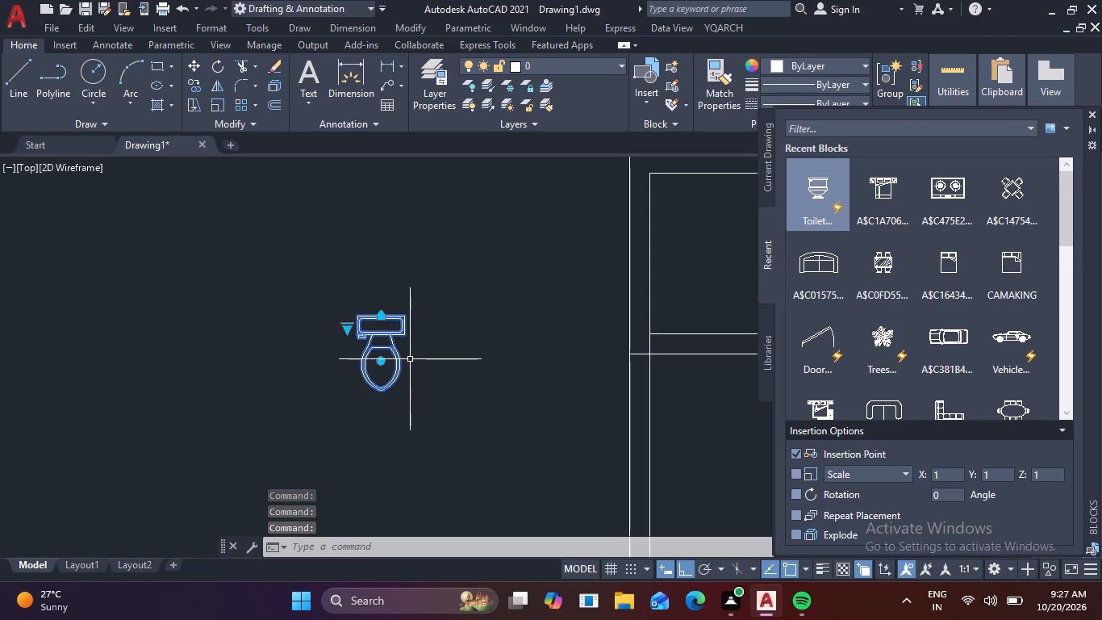
Rotate the toilet 90° counterclockwise about its tank so the bowl points east.
type("ro")
key("space")
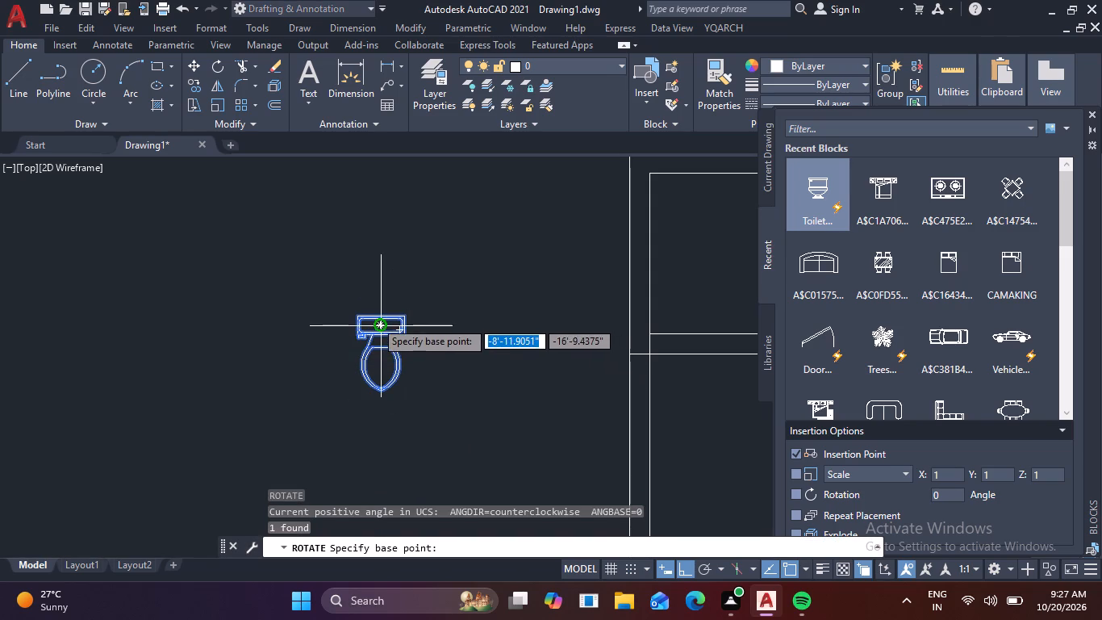
left_click(375, 320)
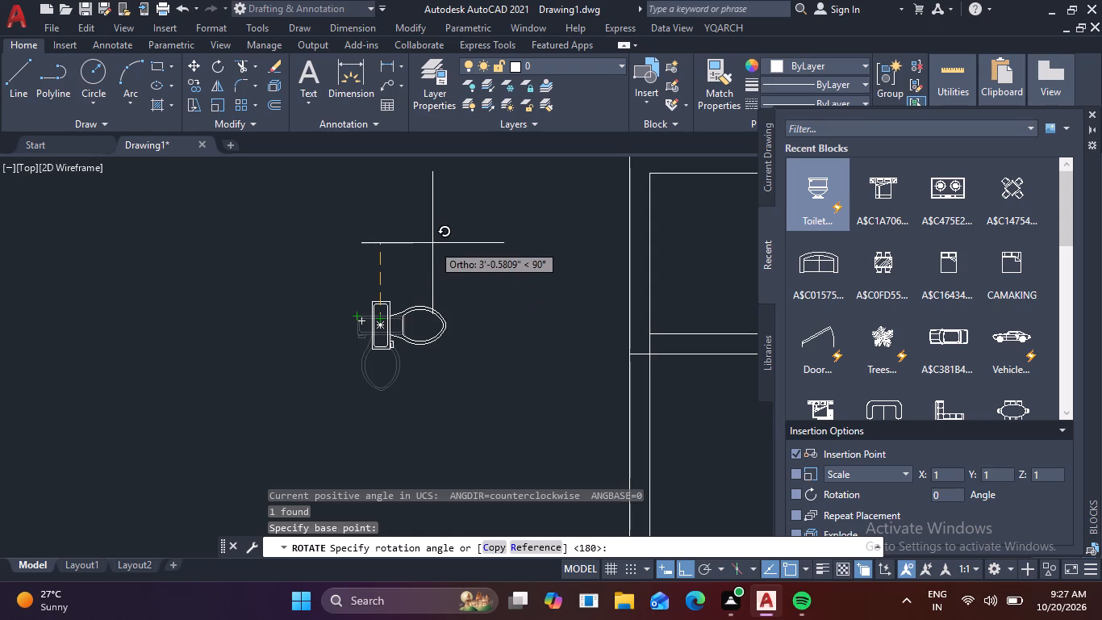
left_click(432, 243)
Move the toilet by the middle of its tank's back edge onto the inner west wall of the small bathroom.
left_click(487, 360)
left_click(360, 308)
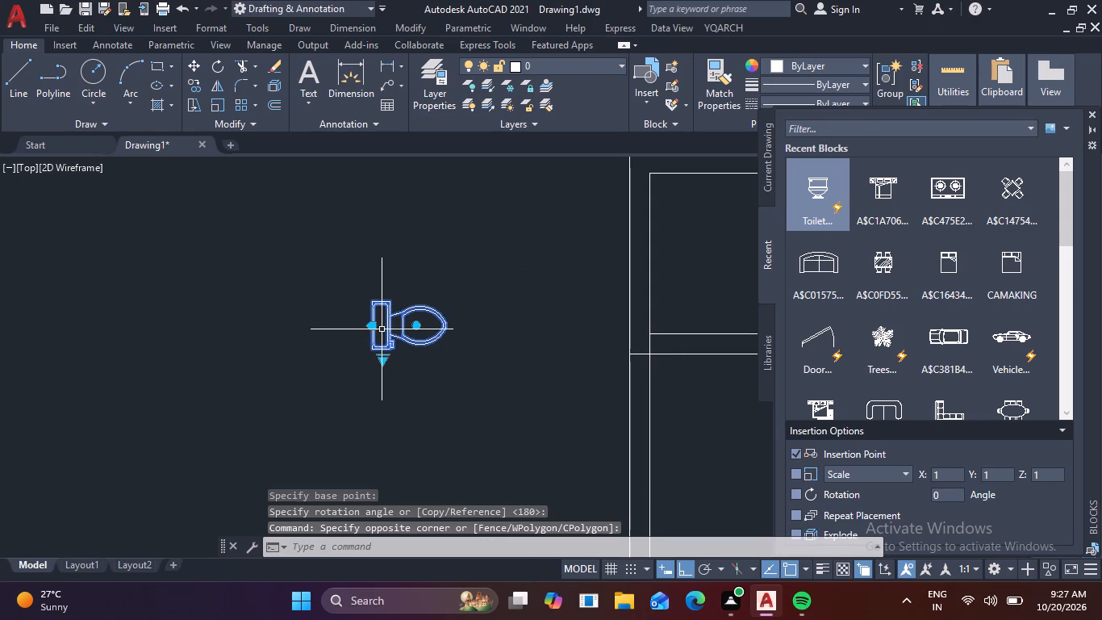
key("m")
key("space")
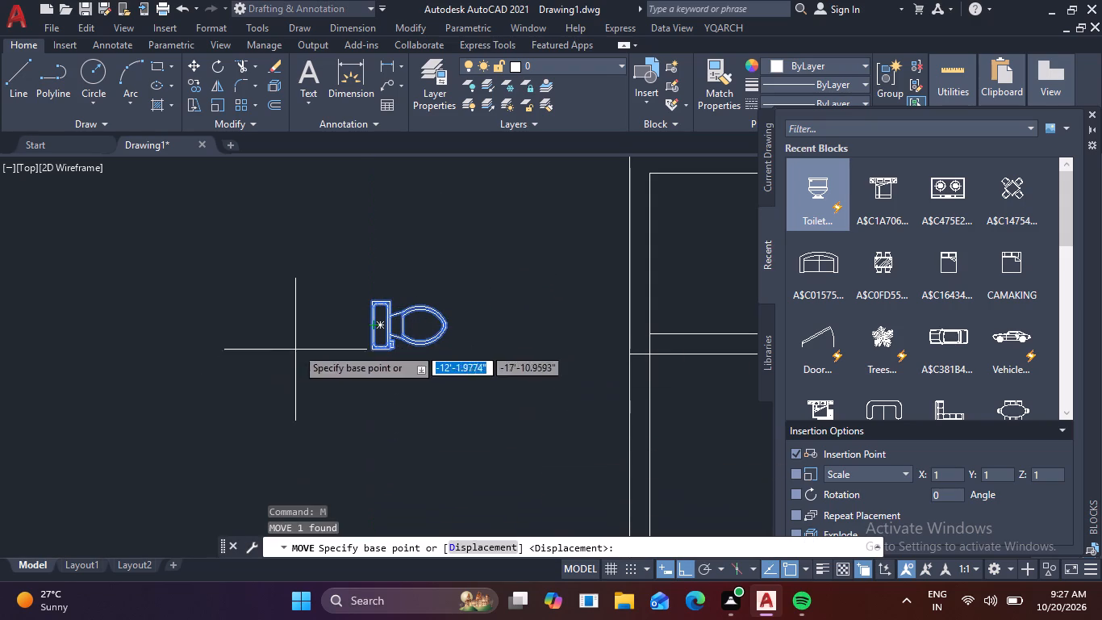
scroll(357, 325, "up", 3)
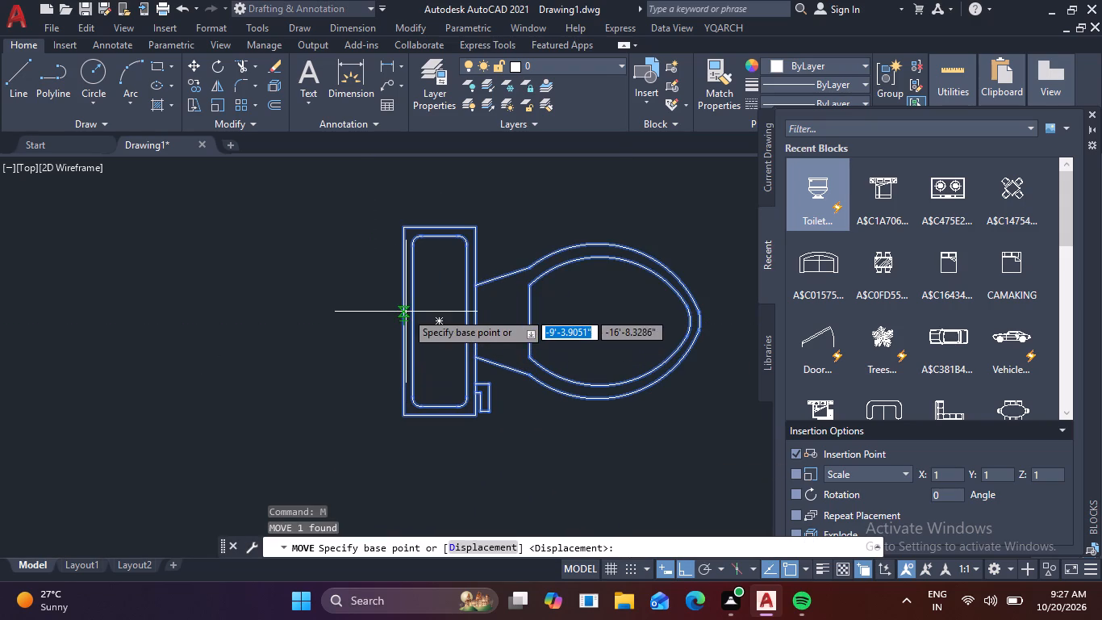
left_click(402, 325)
scroll(445, 347, "down", 2)
middle_click_drag(443, 352, 28, 450)
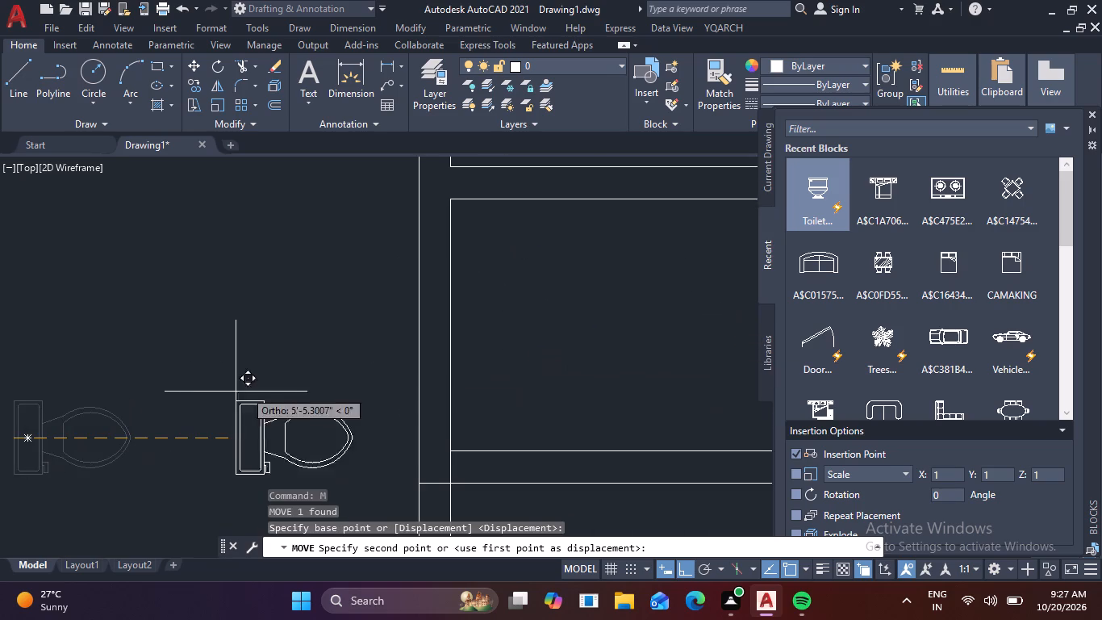
key("F8")
scroll(405, 345, "down", 2)
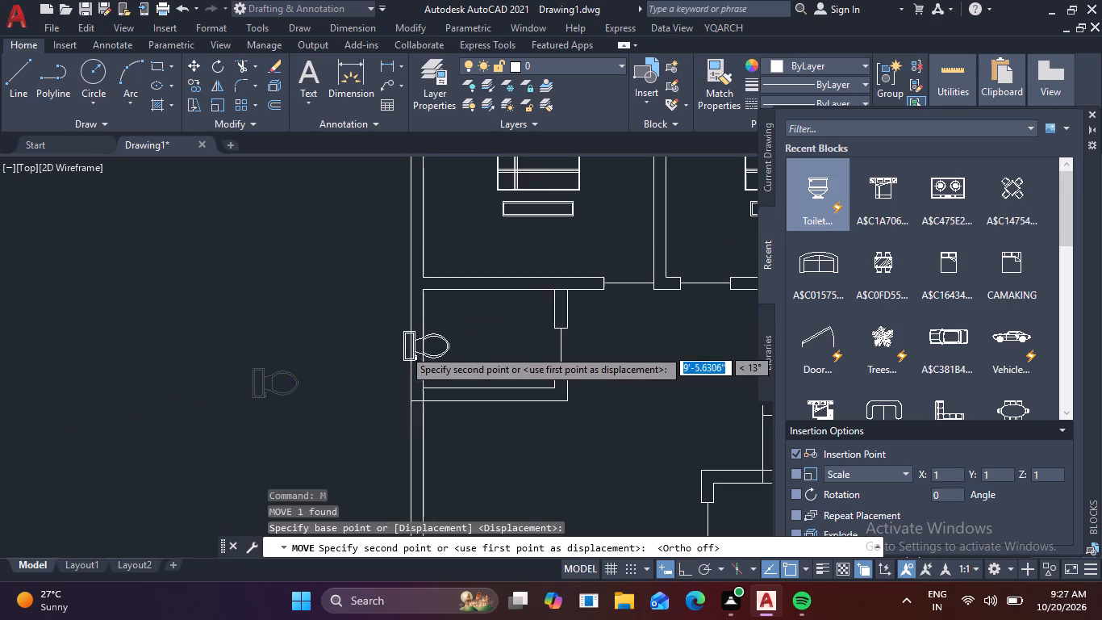
middle_click_drag(425, 371, 198, 413)
scroll(220, 391, "up", 1)
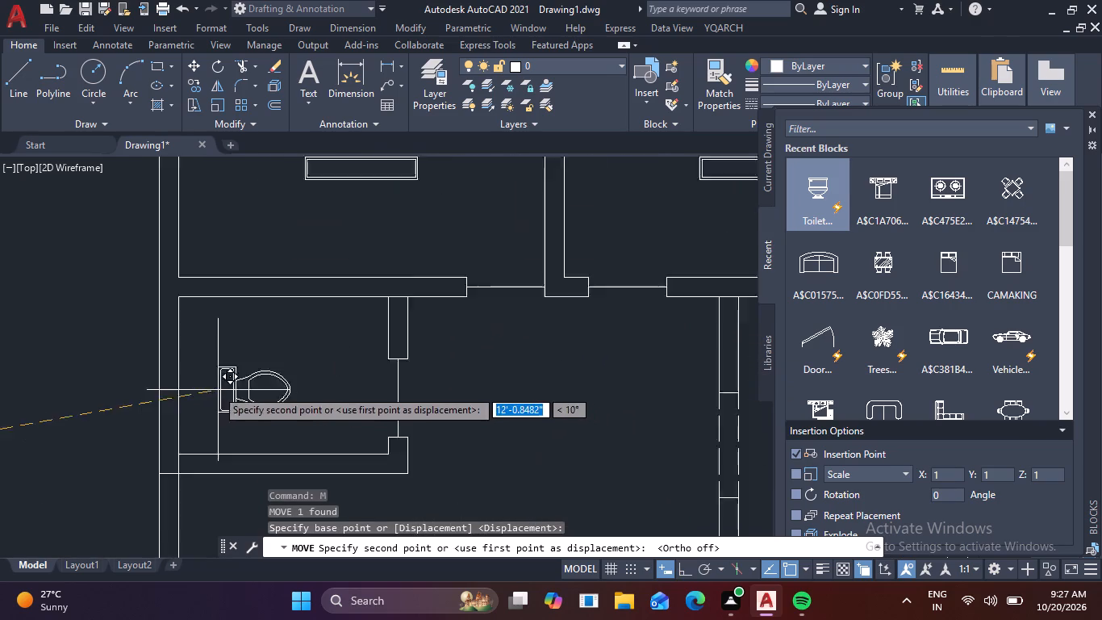
scroll(216, 389, "up", 1)
left_click(156, 365)
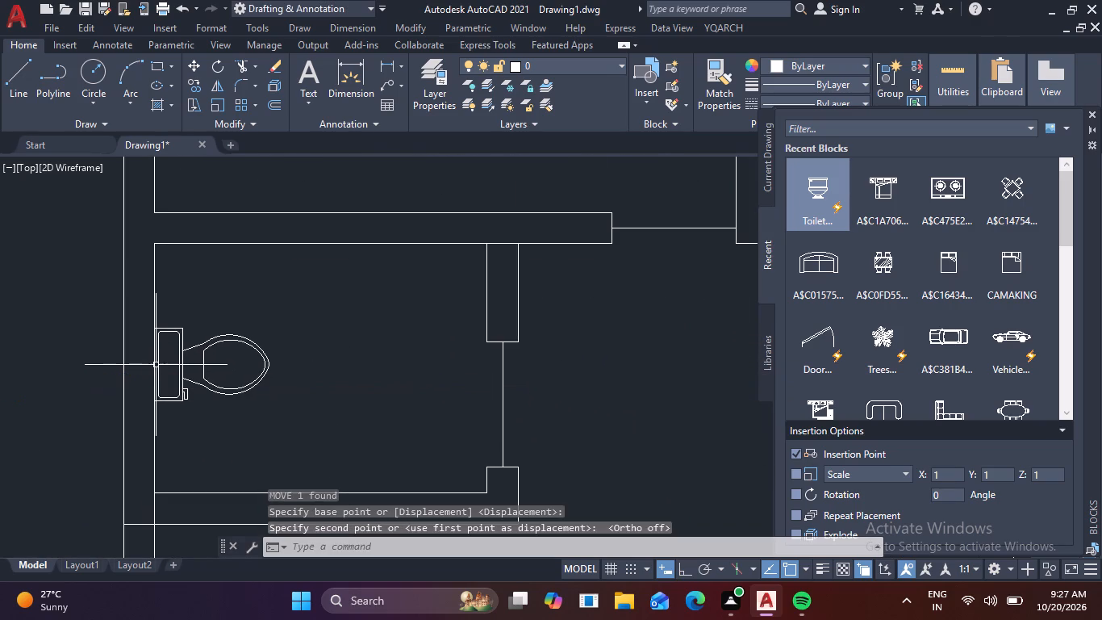
Insert the four-chair dining table block A$C0FD55... from the recent blocks west of the floor plan.
scroll(315, 349, "down", 2)
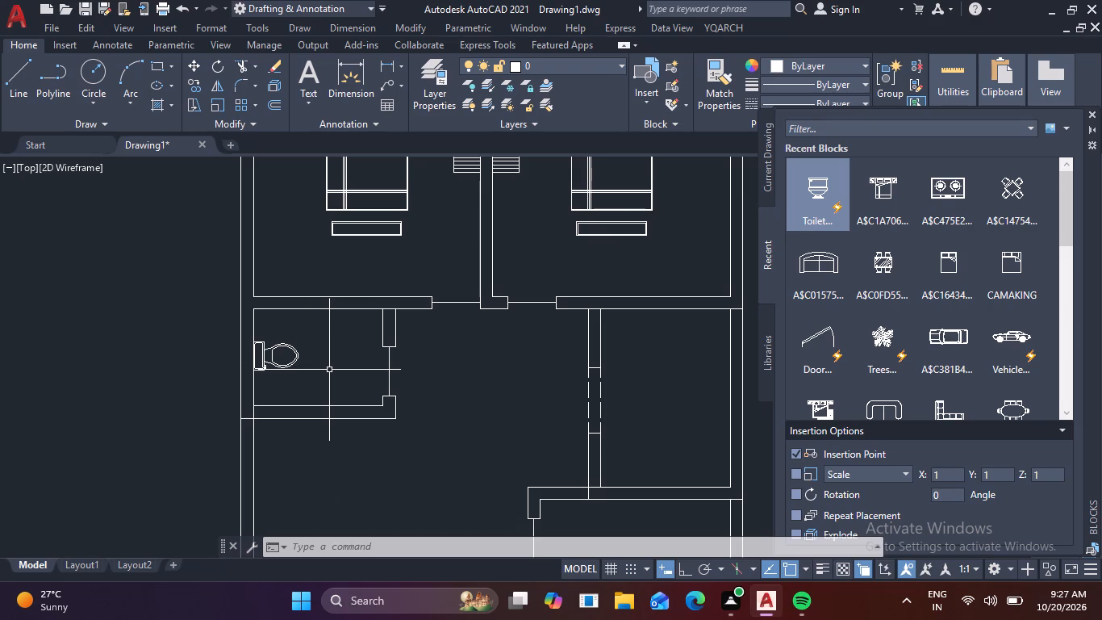
scroll(455, 398, "down", 2)
middle_click_drag(453, 419, 472, 304)
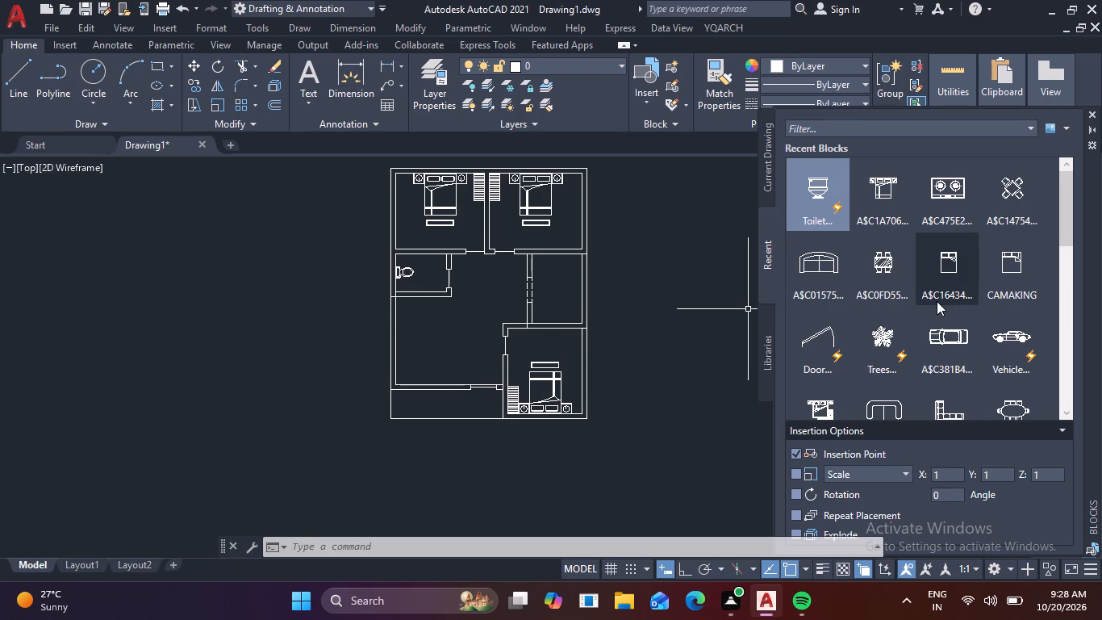
left_click_drag(891, 273, 302, 366)
Scale up the tiny dining table block from a base point on it, picking a factor of about 4'-2.6".
left_click(319, 381)
left_click(258, 343)
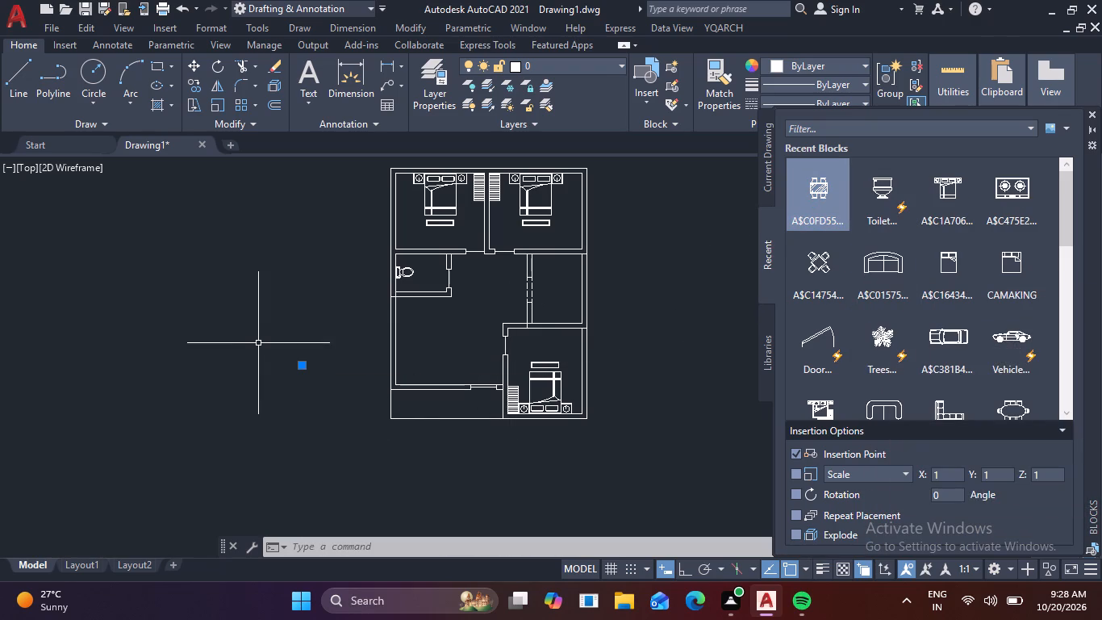
type("sc")
key("space")
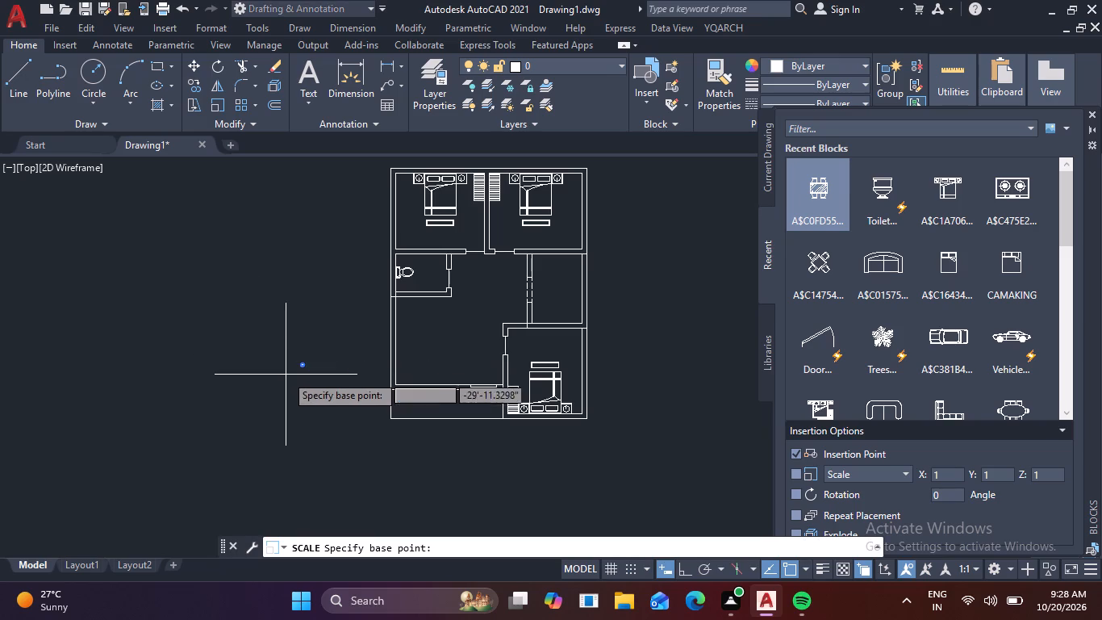
scroll(286, 375, "up", 2)
left_click(326, 354)
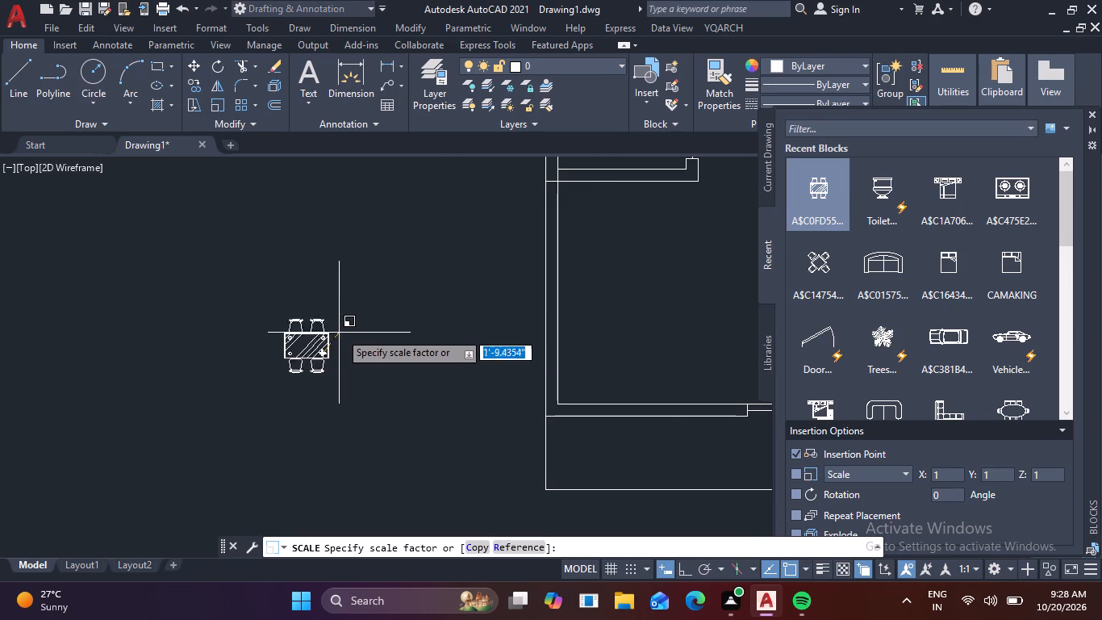
scroll(345, 326, "down", 1)
middle_click_drag(345, 326, 257, 384)
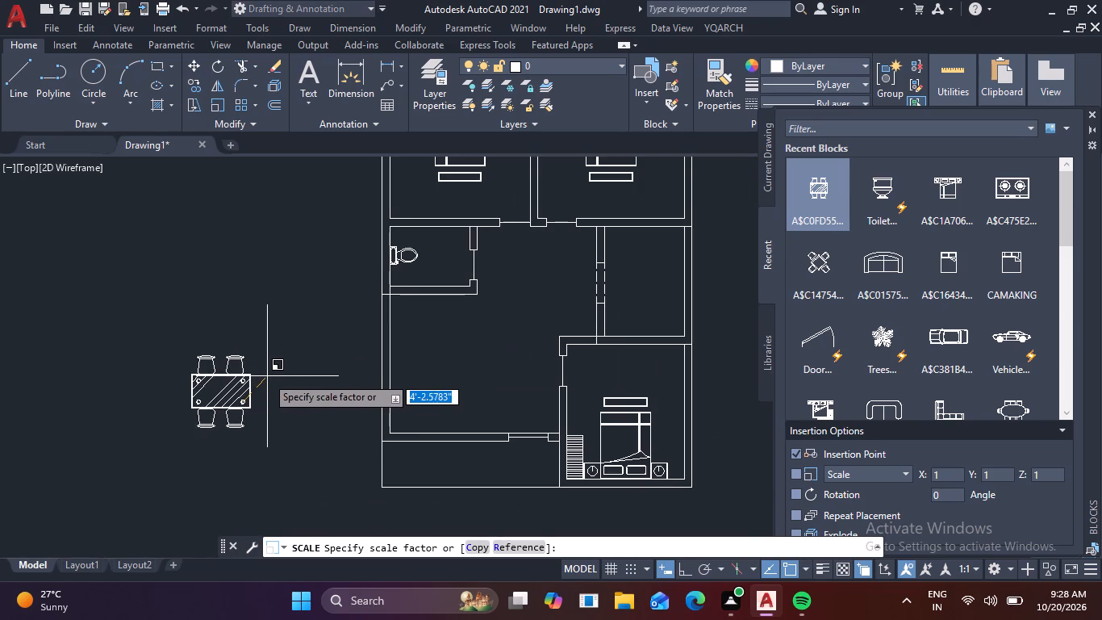
left_click(265, 376)
Move the dining table by its centre into the open space between the bathroom and the room with the dashed opening.
left_click(245, 400)
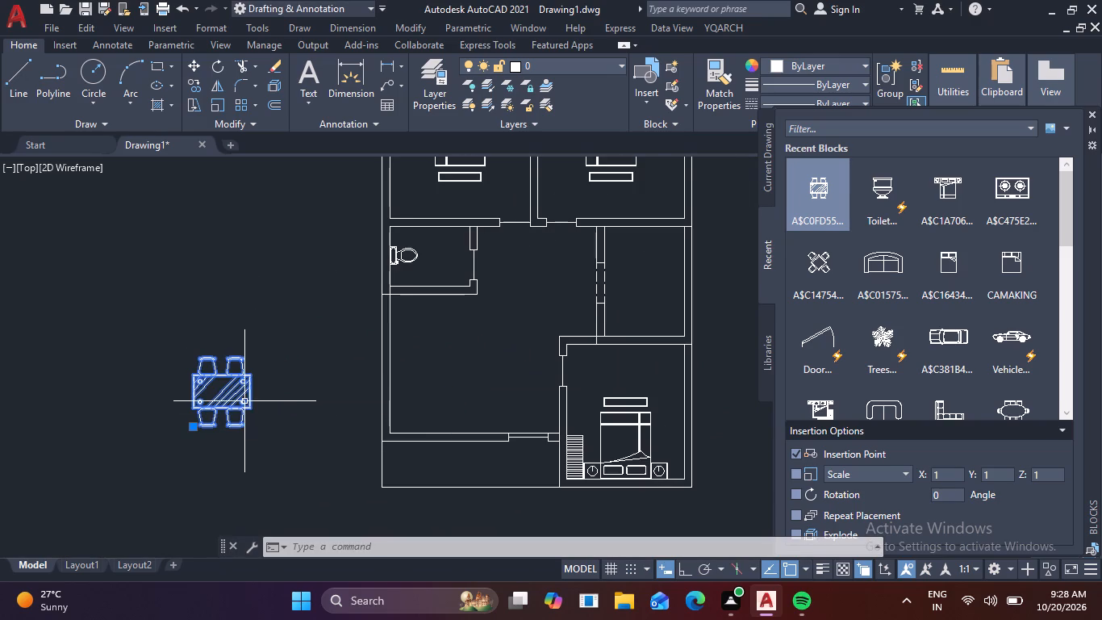
key("m")
key("space")
left_click(221, 395)
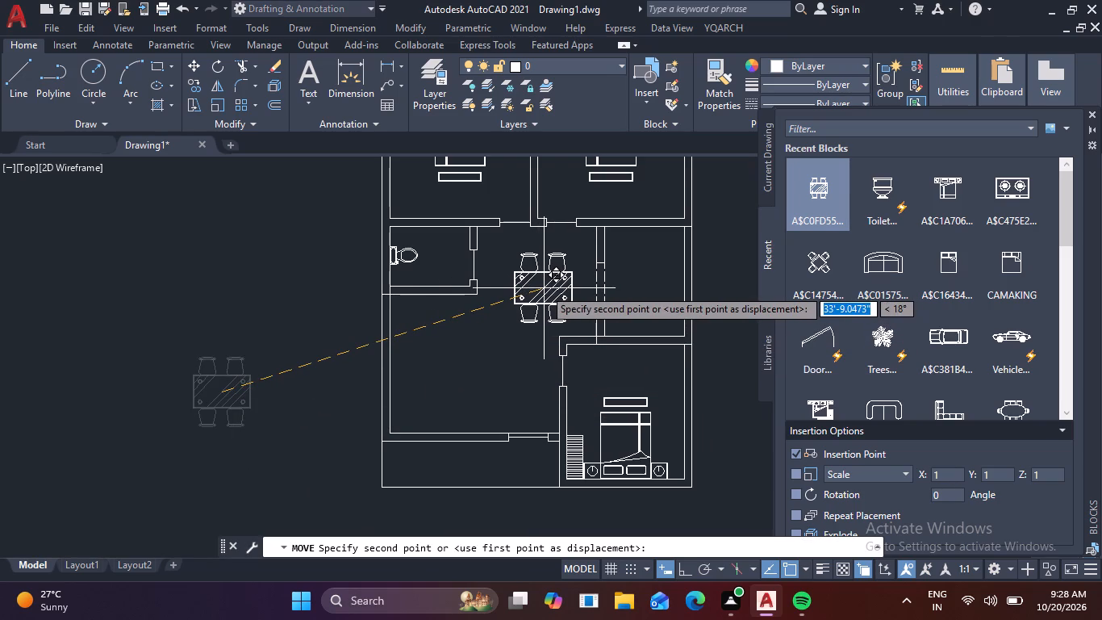
left_click(543, 289)
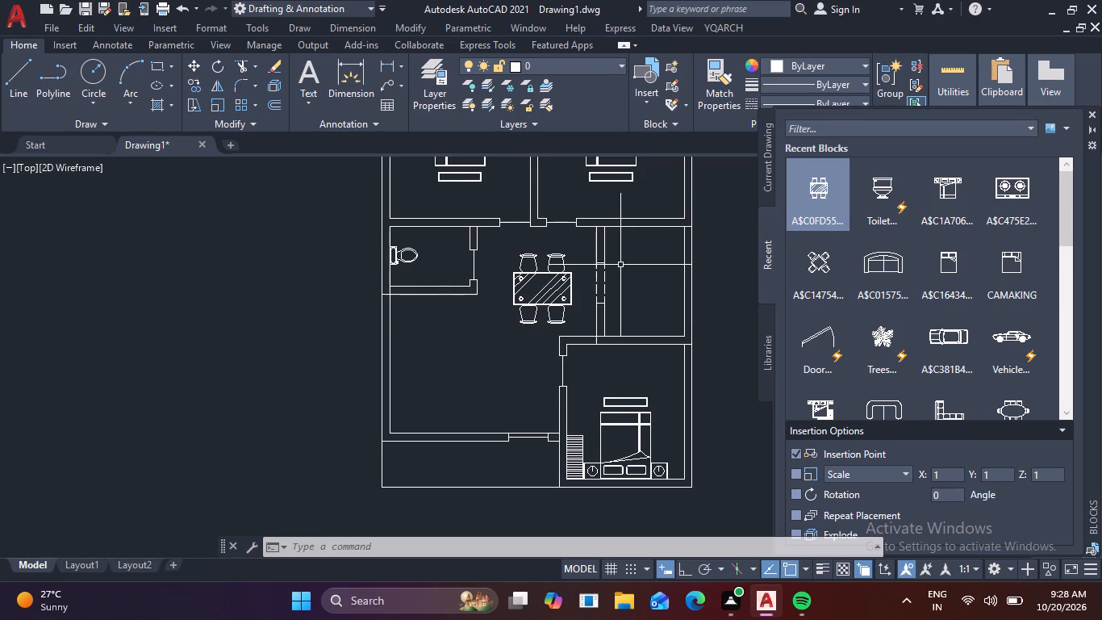
Draw a three-sided outline about 3'-1" by 3'-1" against the east room's north wall, just beside the partition with the dashed opening.
middle_click_drag(621, 266, 511, 325)
scroll(513, 325, "down", 1)
scroll(507, 307, "up", 4)
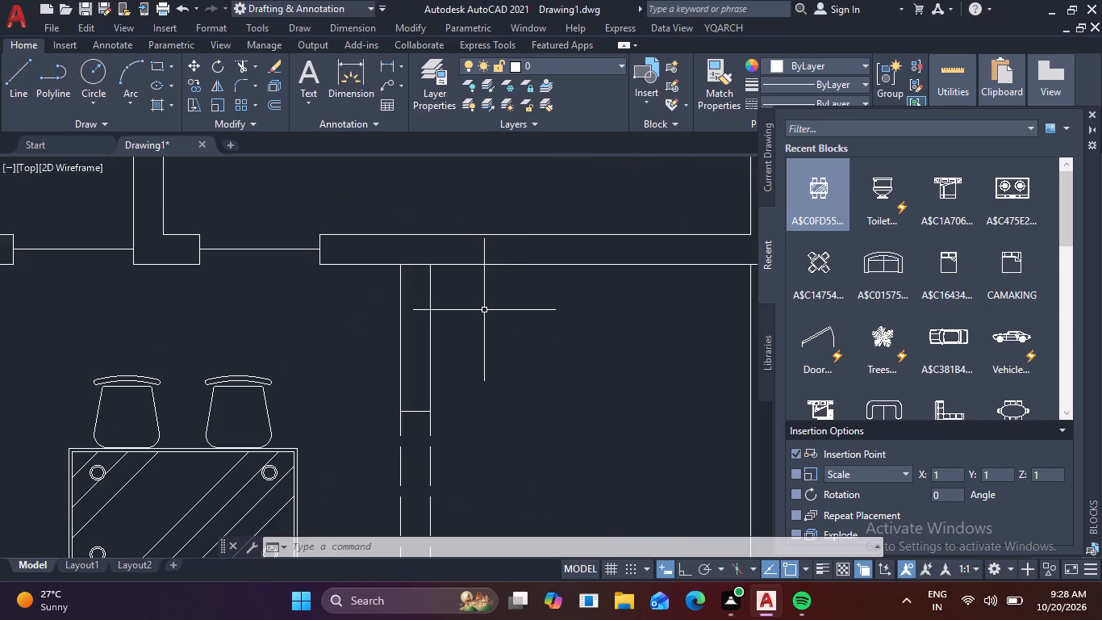
type("l")
key("space")
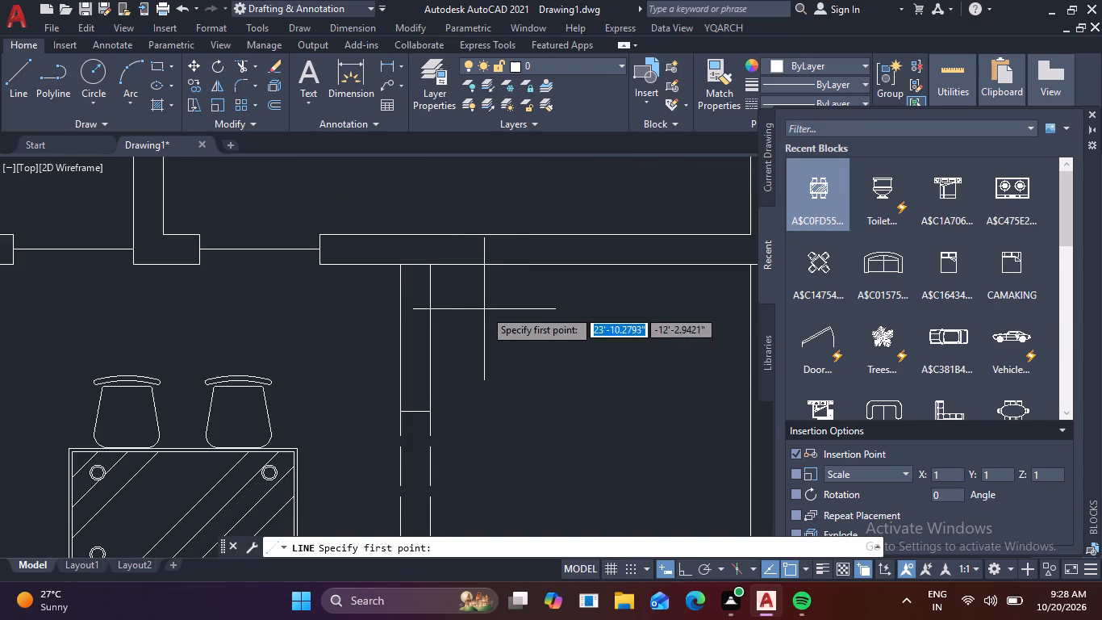
left_click(443, 269)
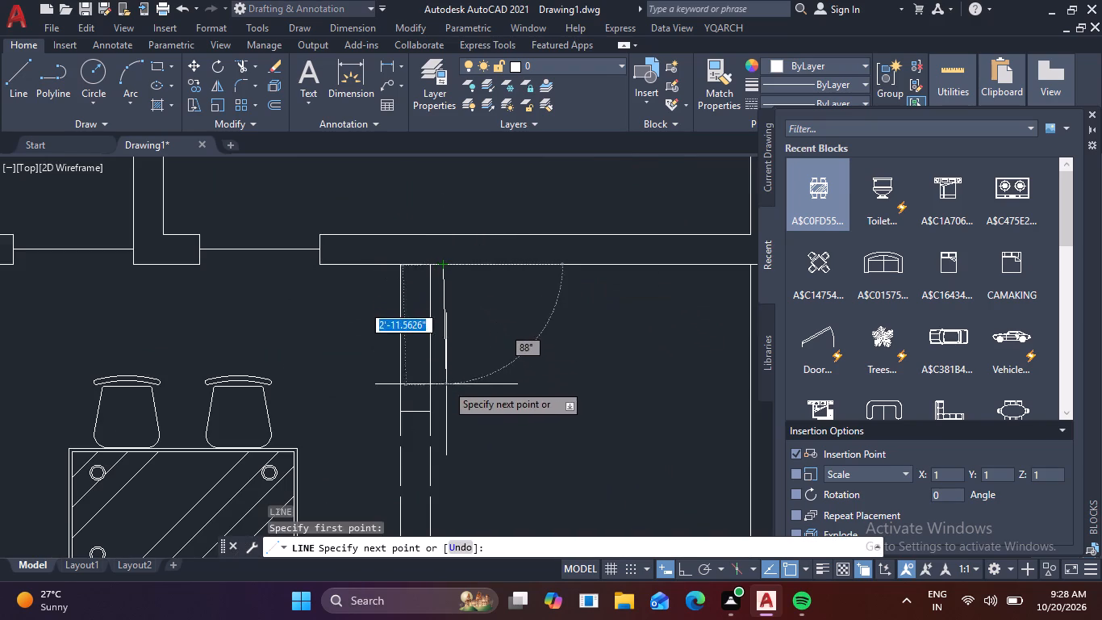
key("F8")
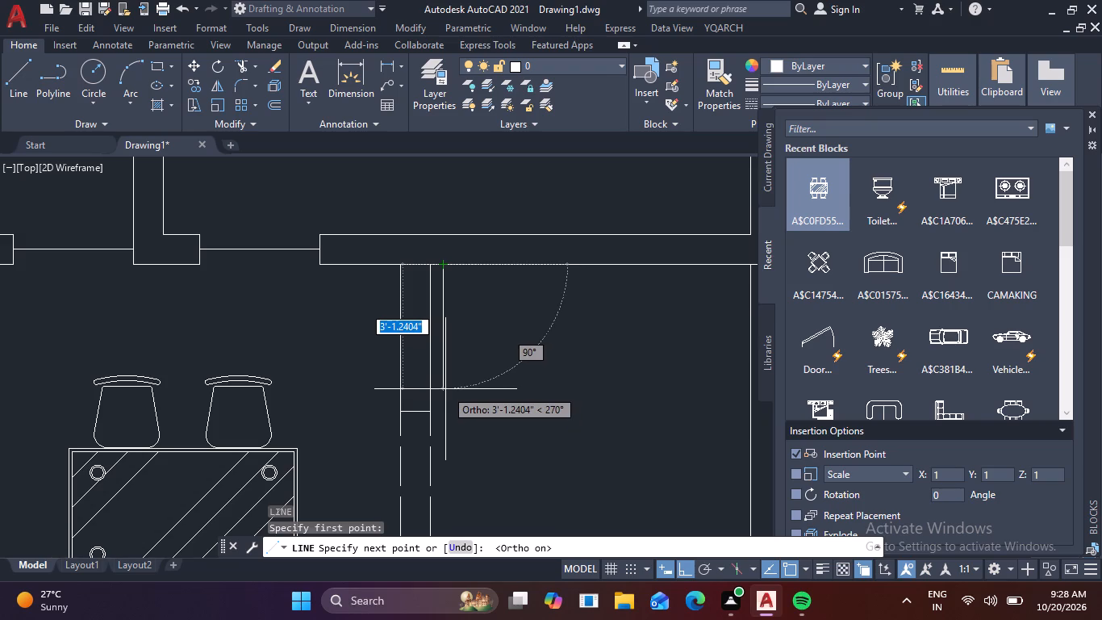
left_click(445, 389)
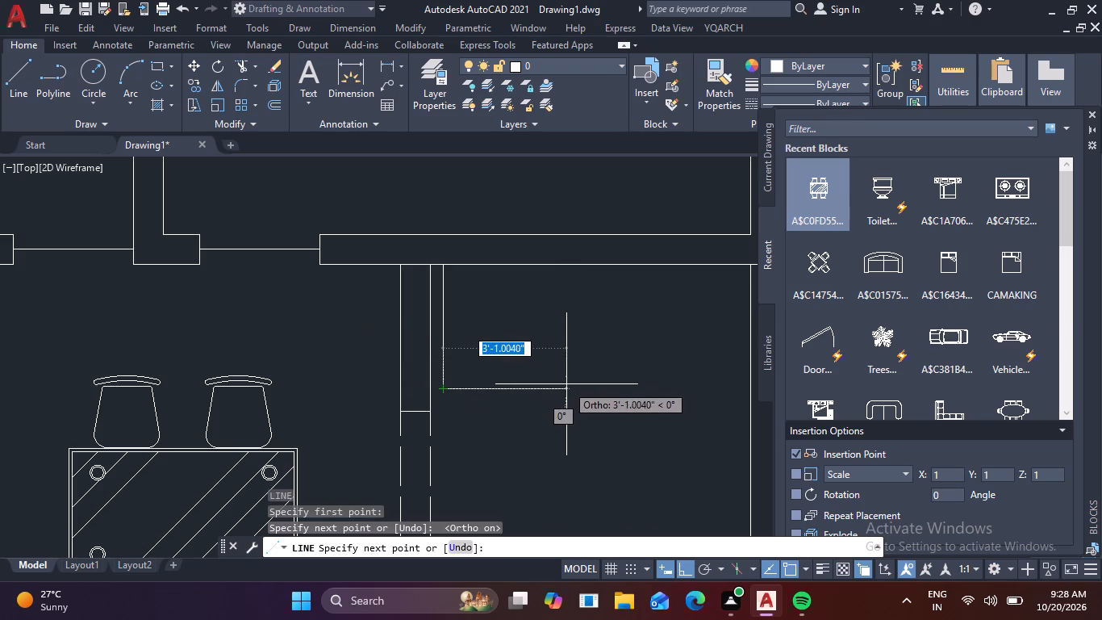
left_click(566, 384)
left_click(564, 267)
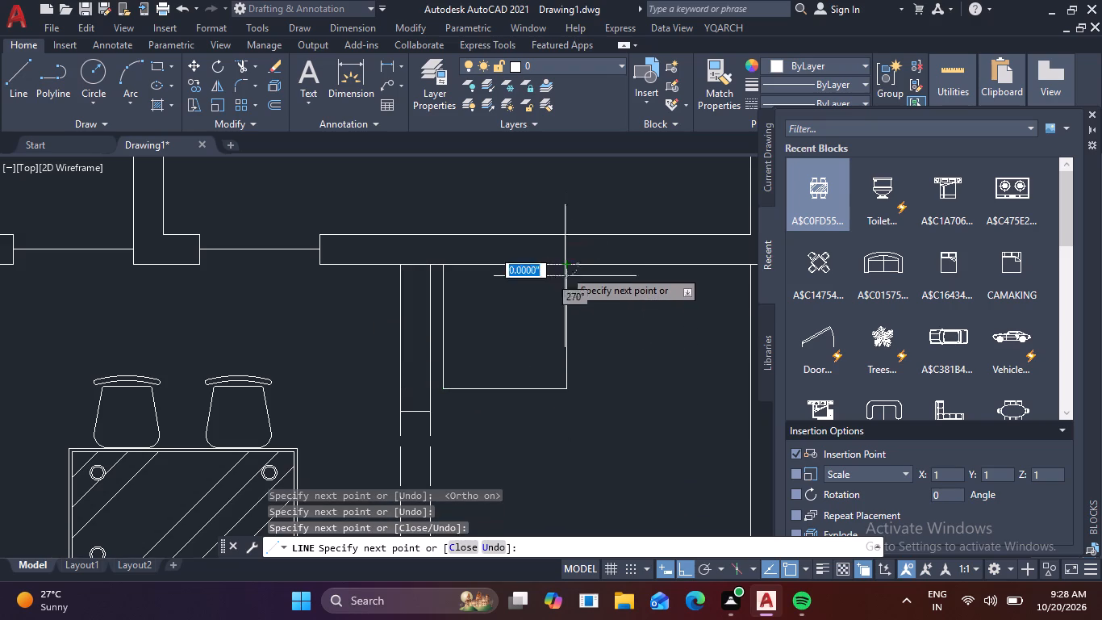
key("Escape")
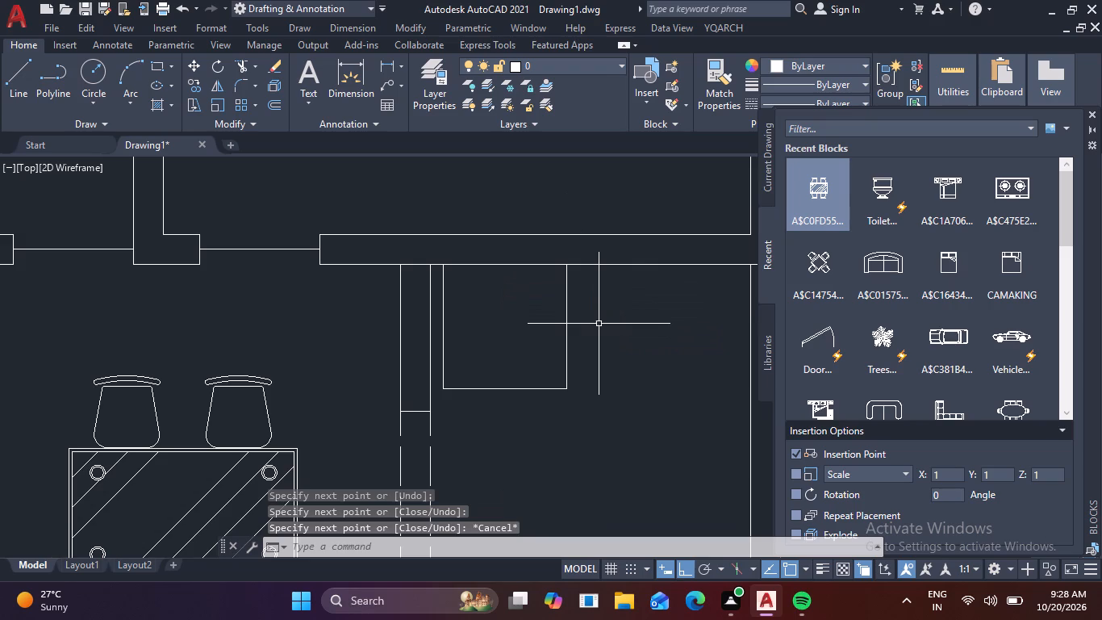
Draw a horizontal line about 3'-1" long across the square outline, just inside its south edge.
type("l")
key("space")
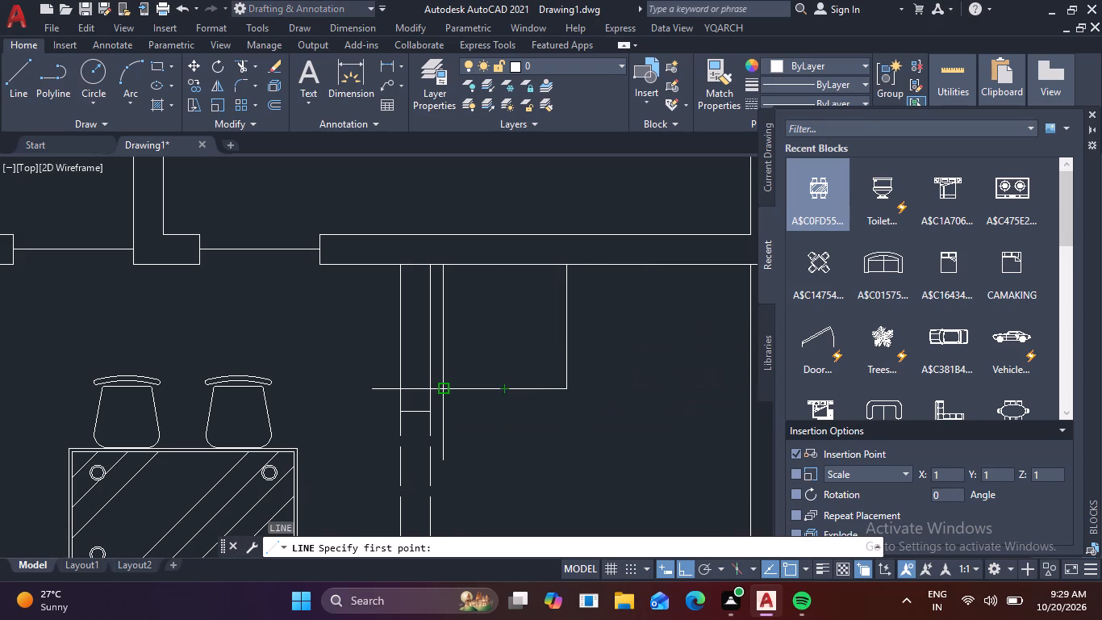
scroll(442, 394, "up", 2)
left_click(438, 375)
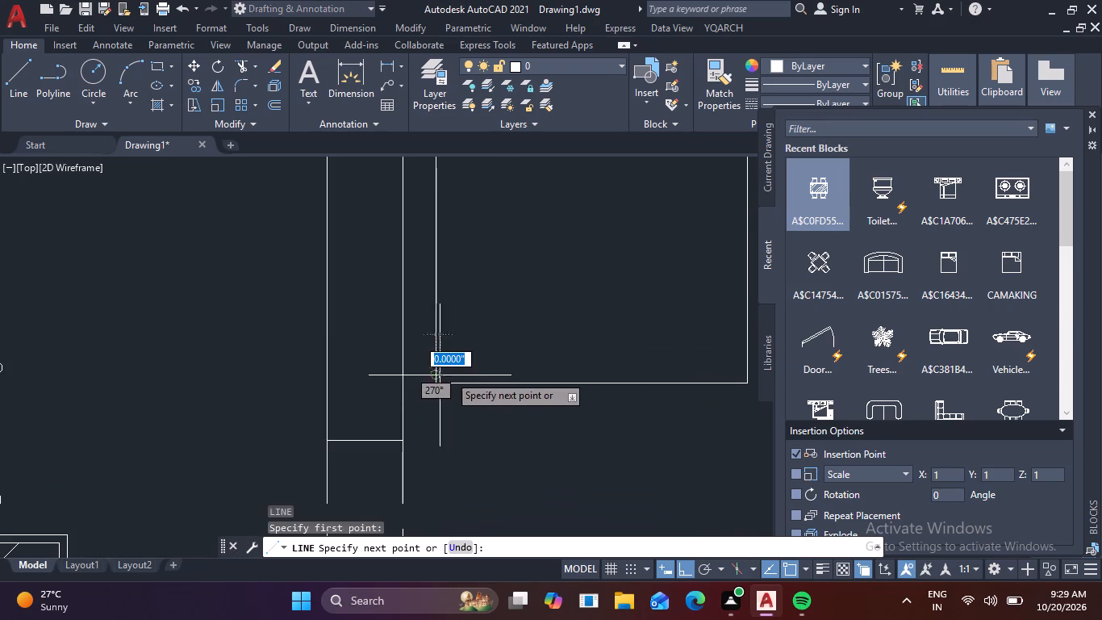
scroll(593, 365, "up", 1)
middle_click_drag(593, 365, 369, 365)
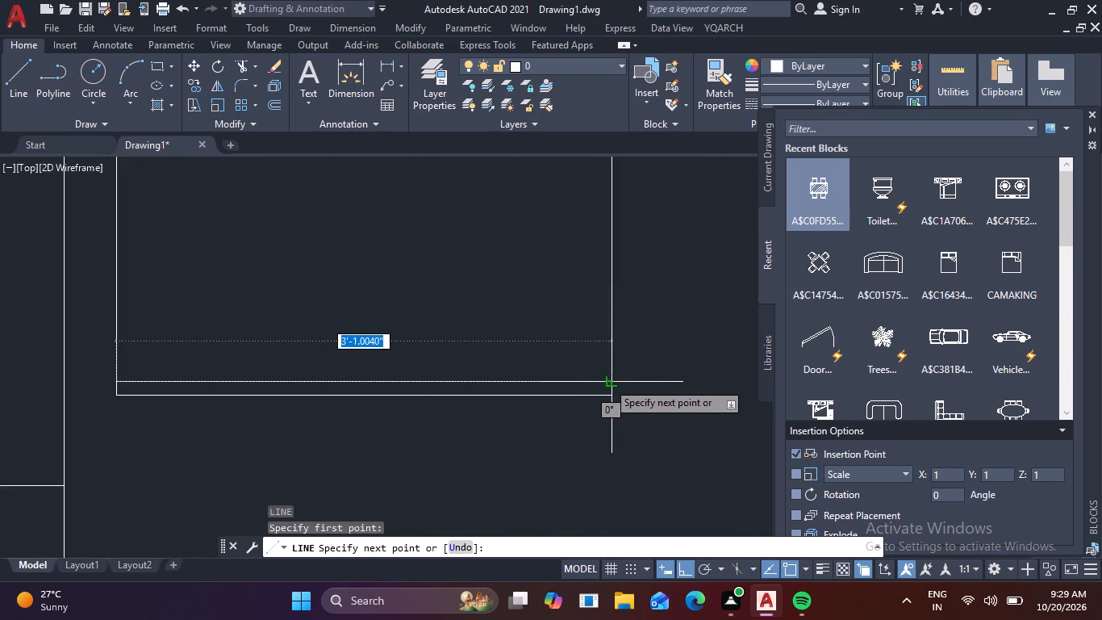
left_click(615, 382)
key("Escape")
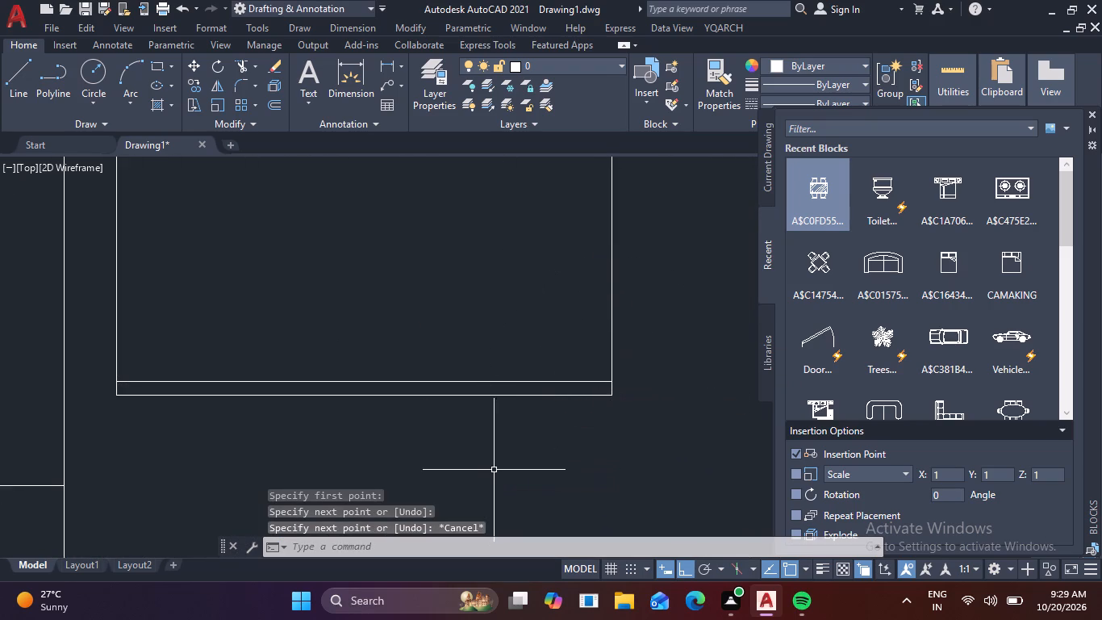
Draw a thin closed-door strip about 1.3" deep below the outline's south edge, starting at its southwest corner and ending short of mid-width.
middle_click_drag(490, 469, 557, 425)
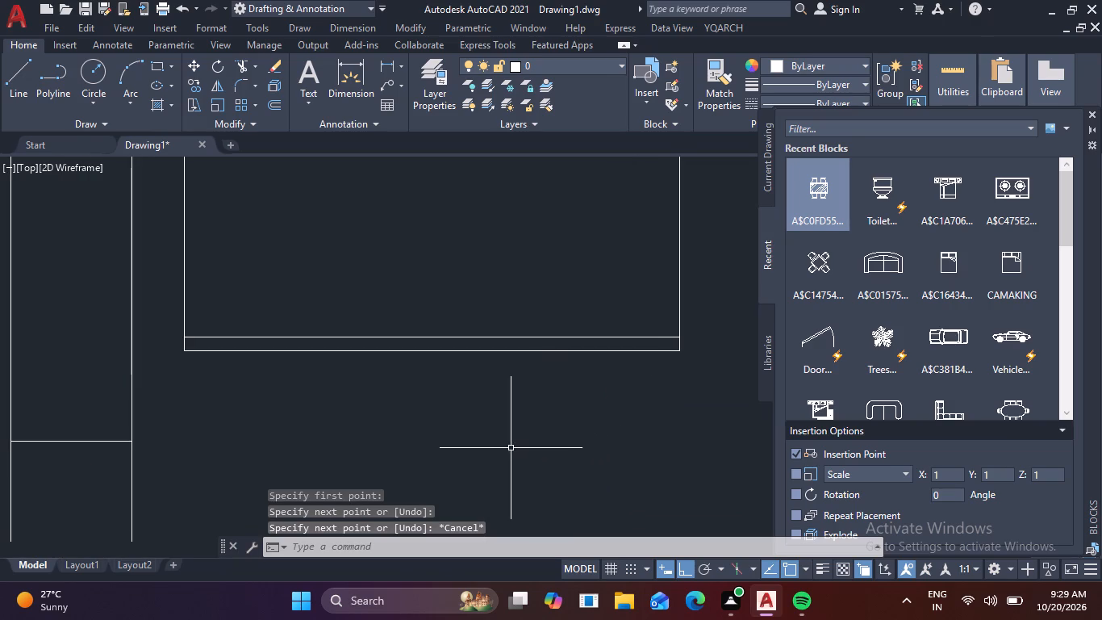
key("space")
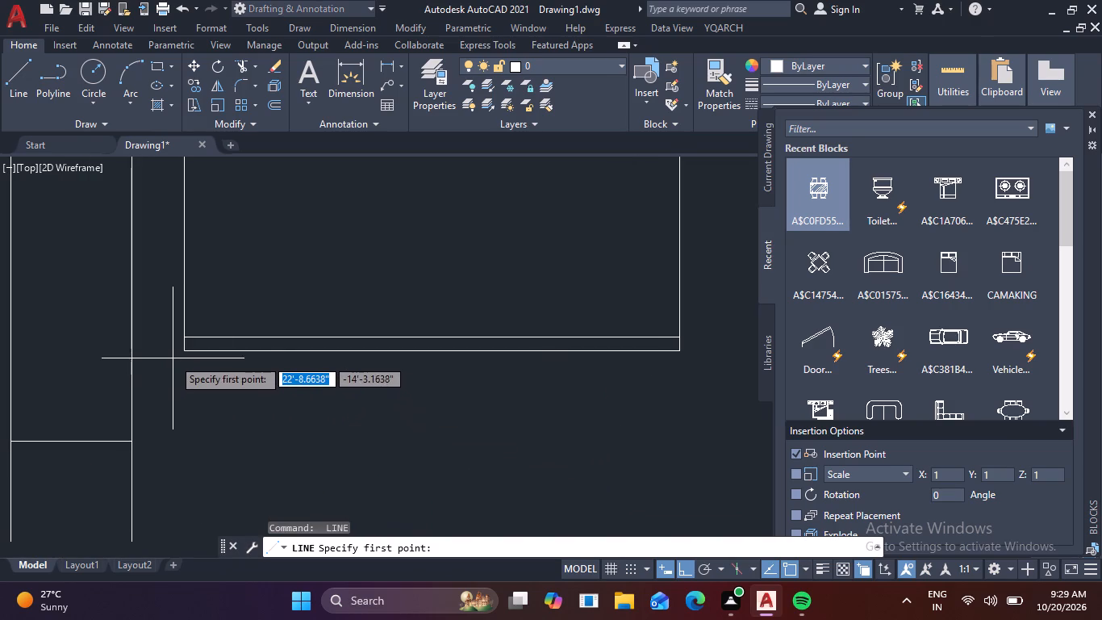
left_click(183, 355)
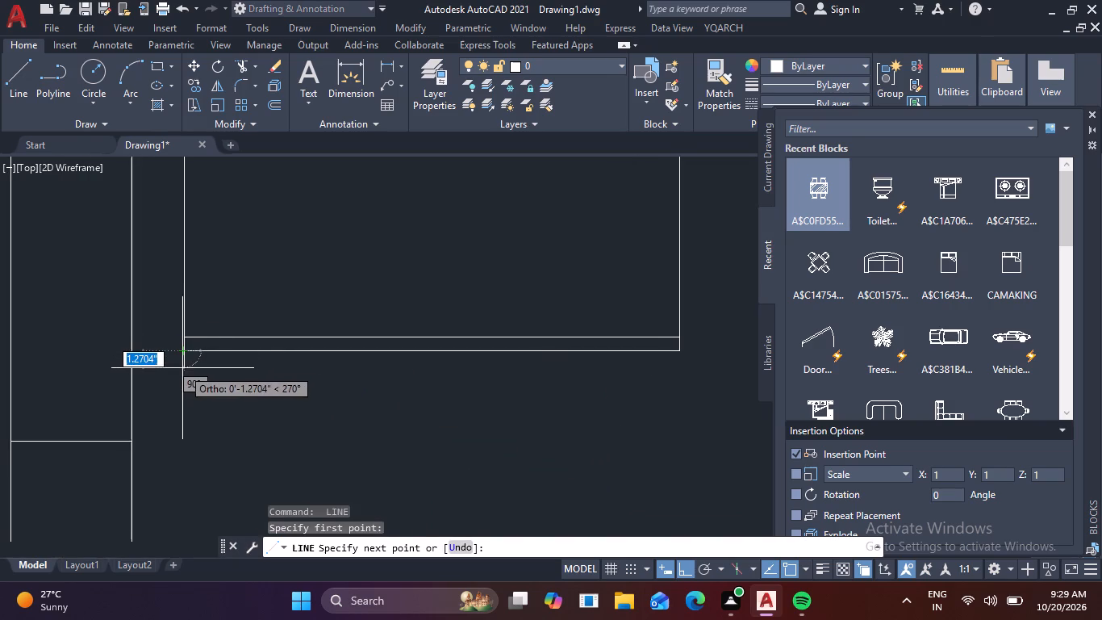
left_click(182, 368)
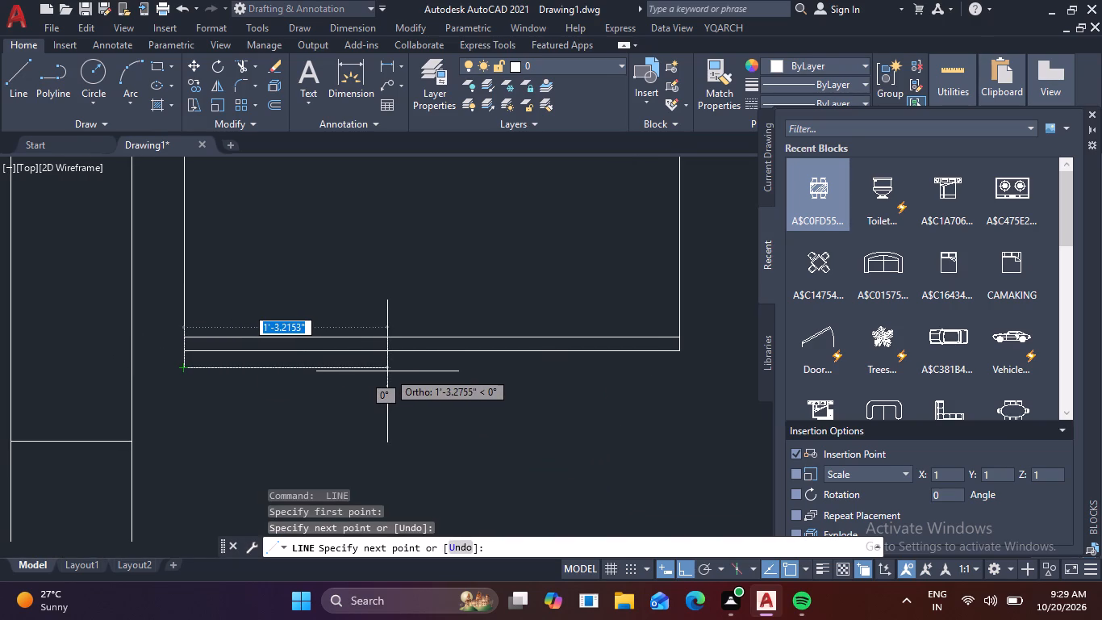
left_click(376, 371)
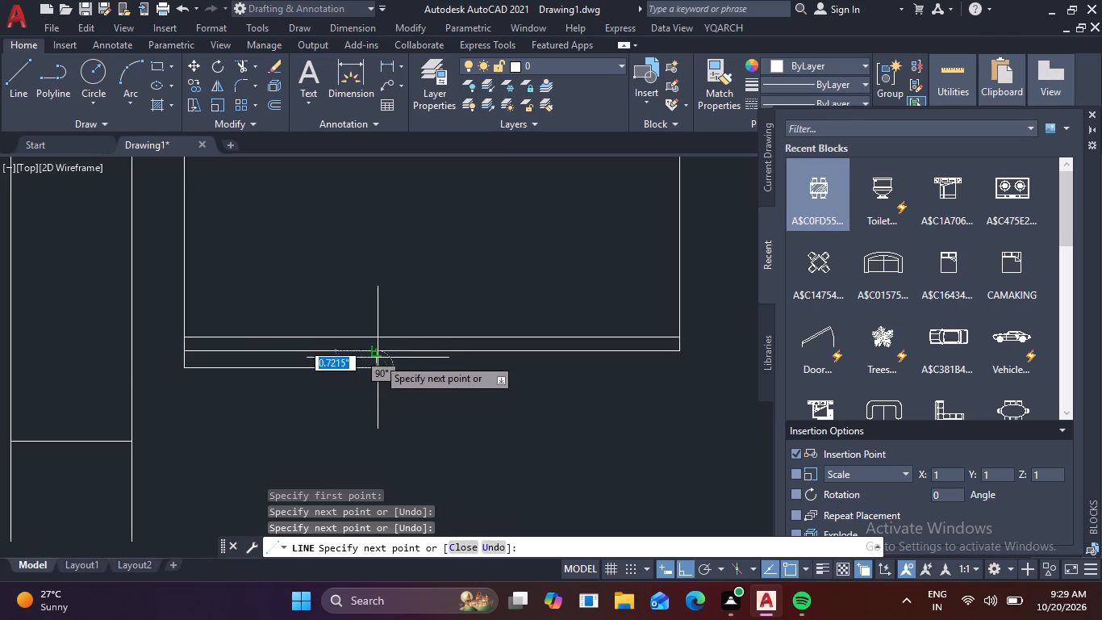
left_click(378, 353)
key("Escape")
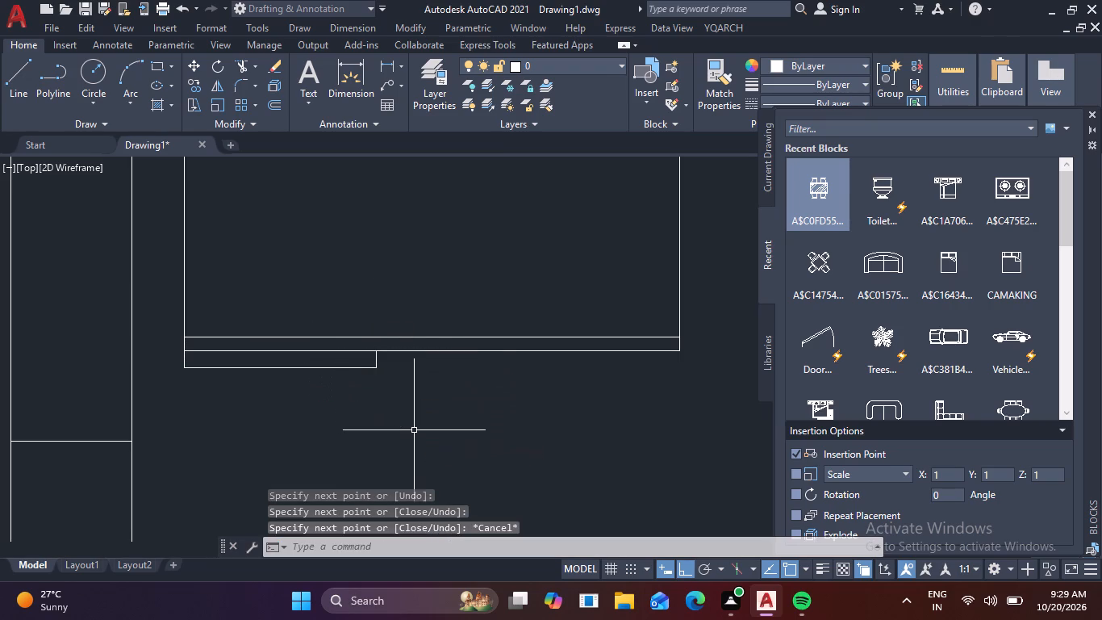
With Ortho off, draw a thin open door leaf about 1'-9.4" long, angled southwest from the outline's southeast corner and about 0.8" thick.
key("space")
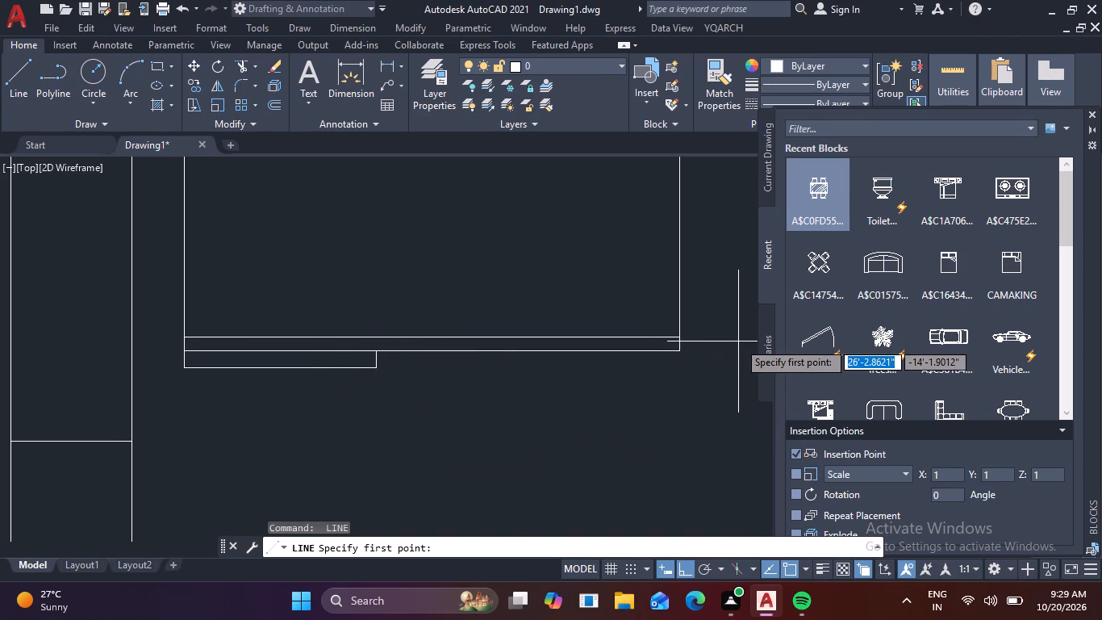
left_click(683, 355)
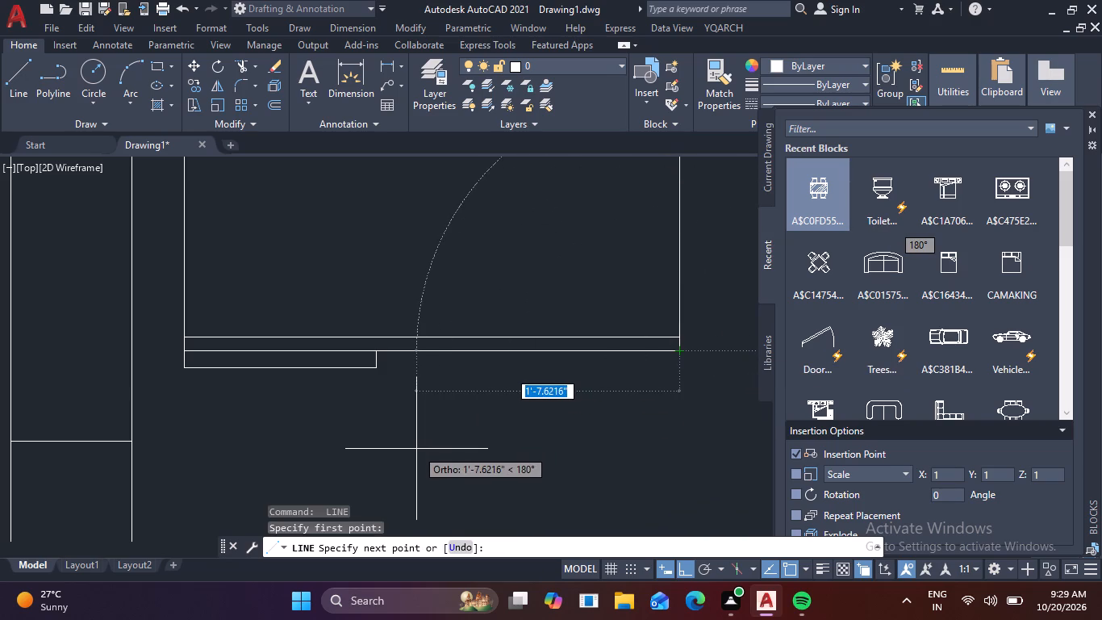
key("F8")
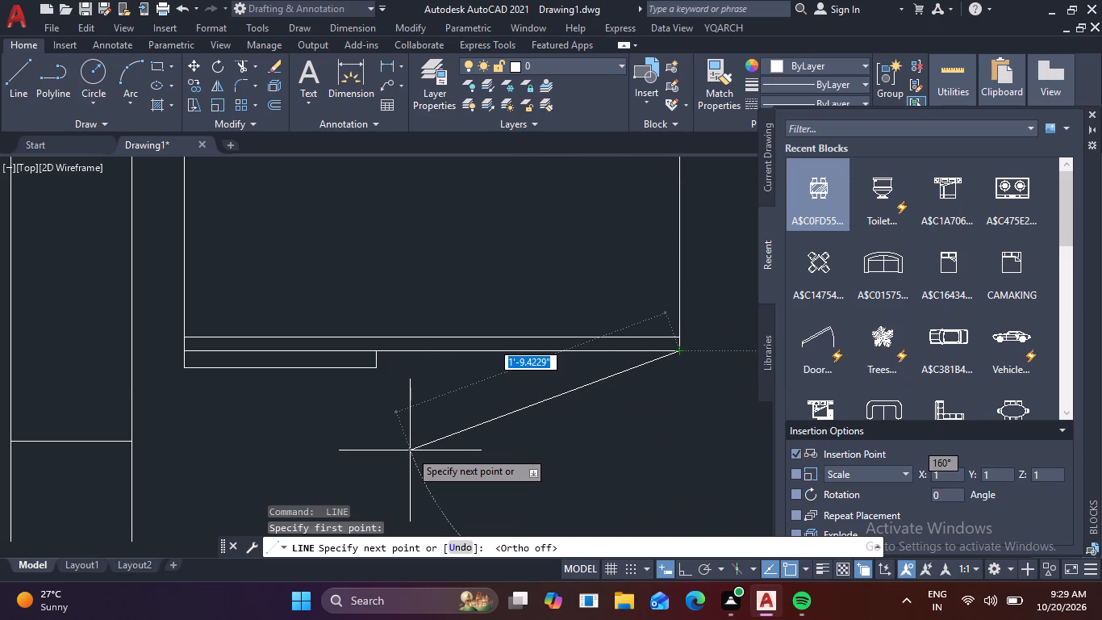
left_click(409, 450)
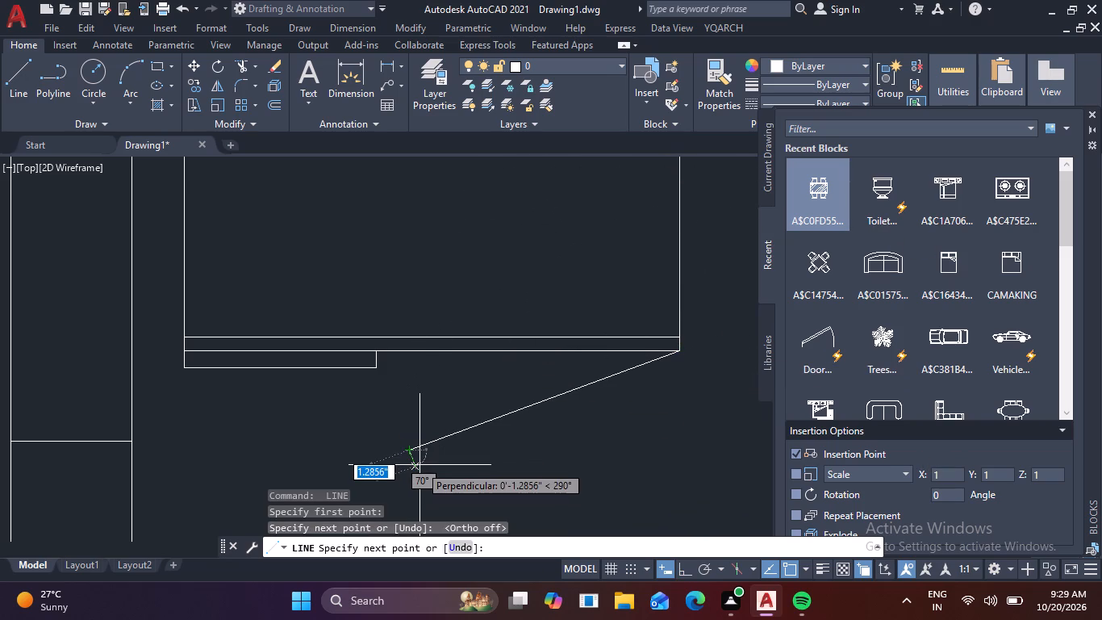
scroll(419, 465, "up", 2)
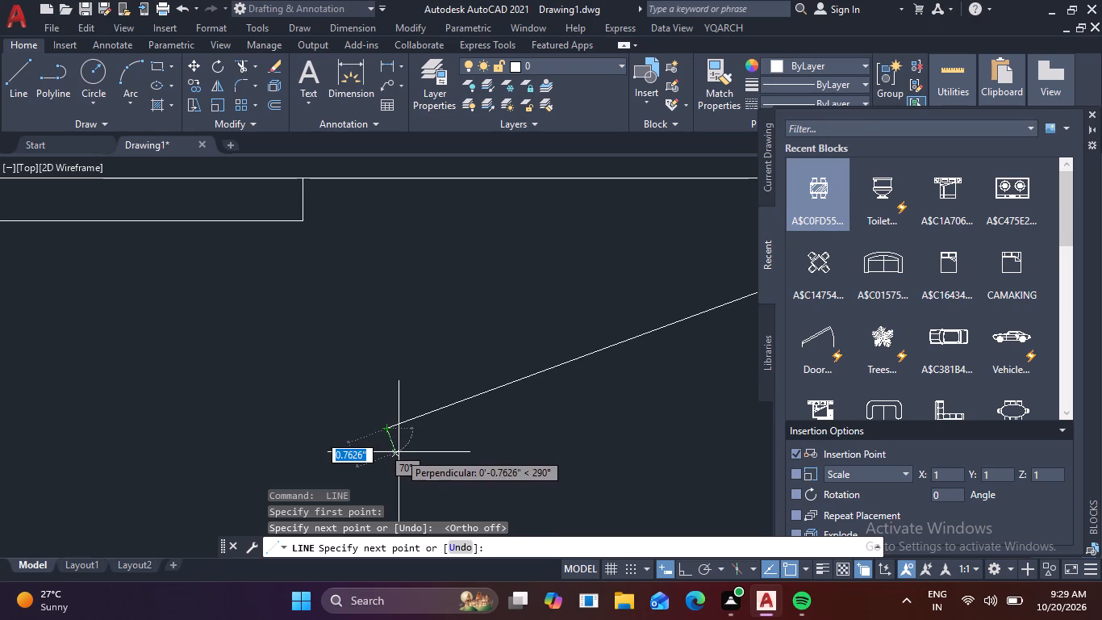
left_click(399, 452)
middle_click_drag(549, 417, 0, 556)
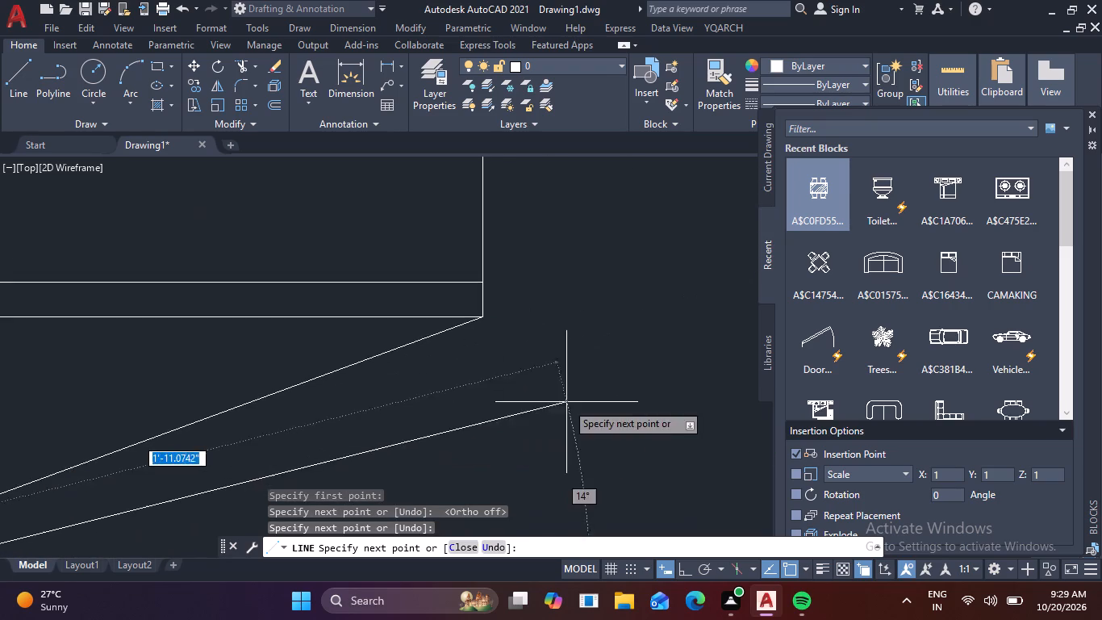
scroll(486, 345, "up", 2)
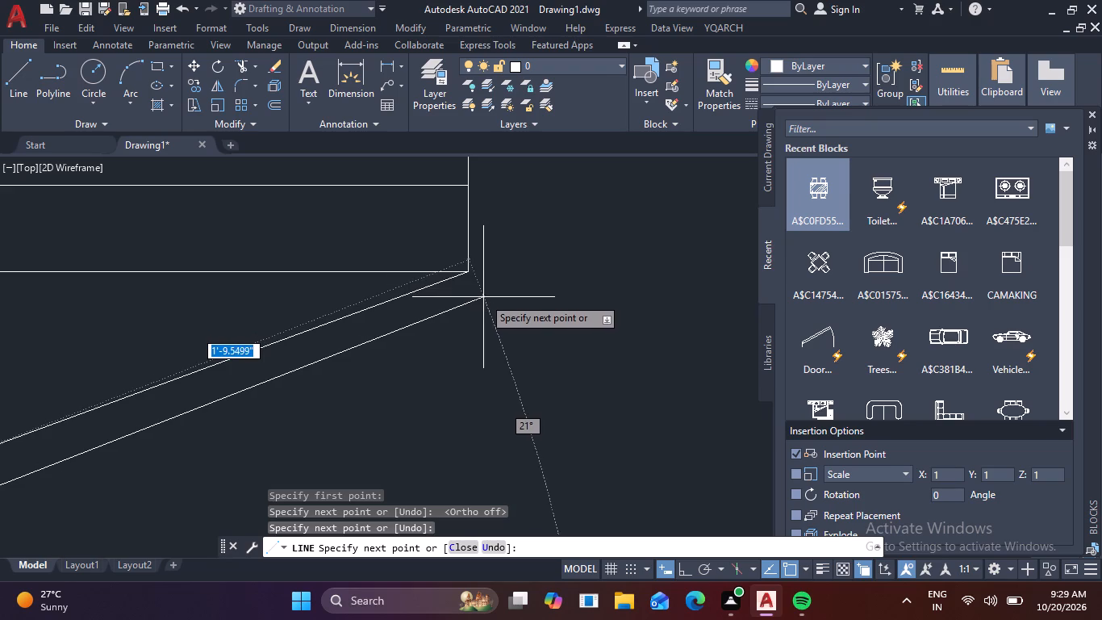
left_click(483, 297)
left_click(472, 275)
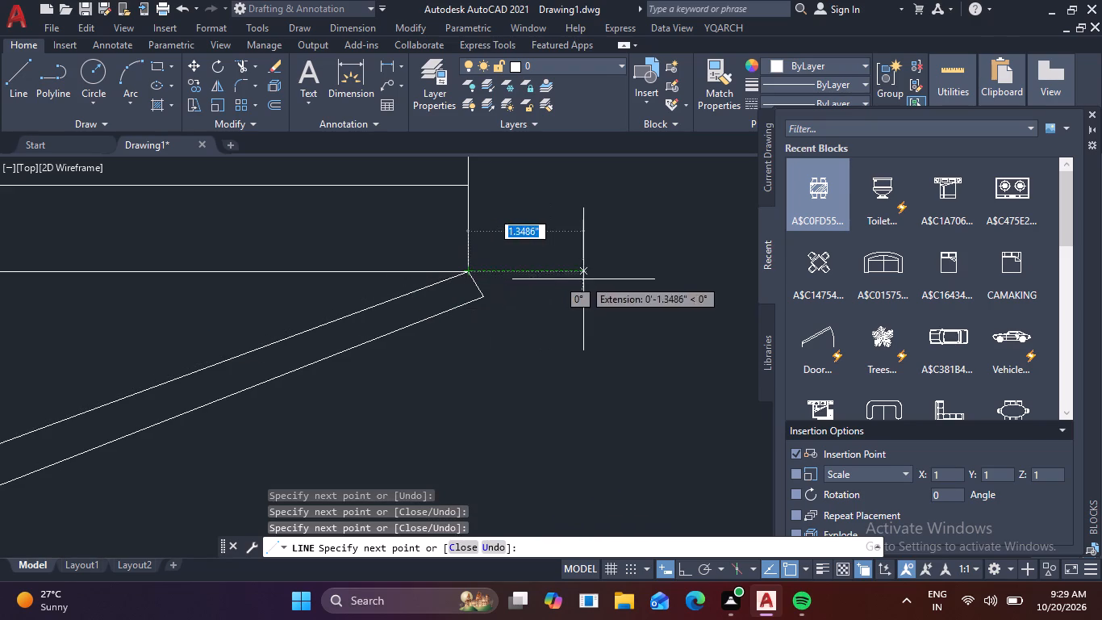
key("Escape")
With Ortho on, draw a line about 3'-1" long midway between the two parallel lines at the outline's south edge.
scroll(582, 288, "down", 2)
scroll(583, 395, "down", 2)
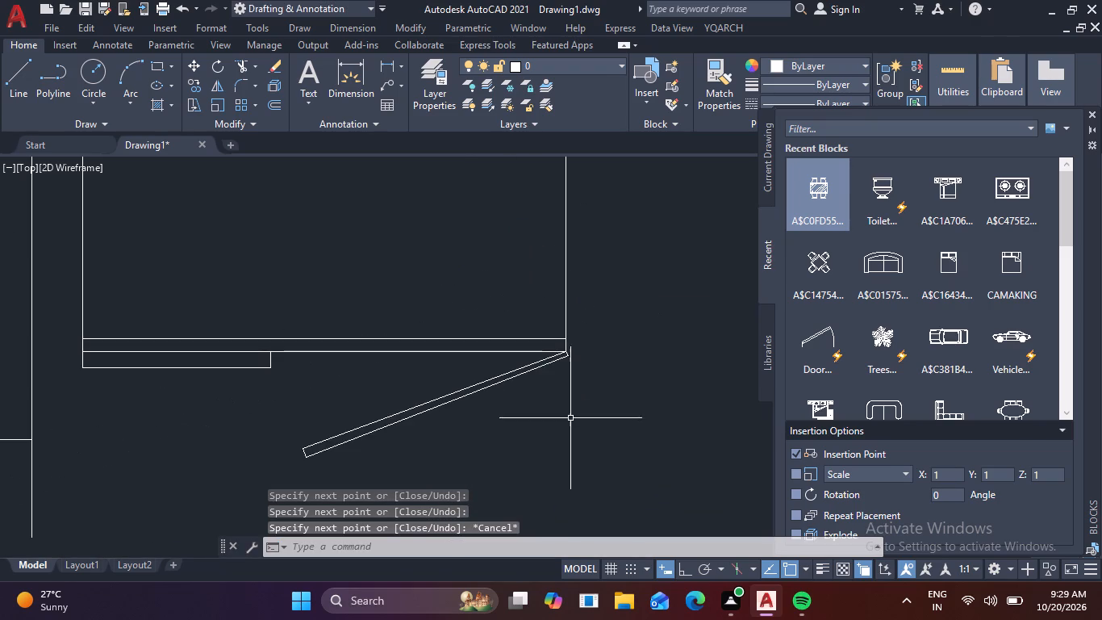
scroll(559, 432, "down", 2)
middle_click_drag(561, 442, 528, 399)
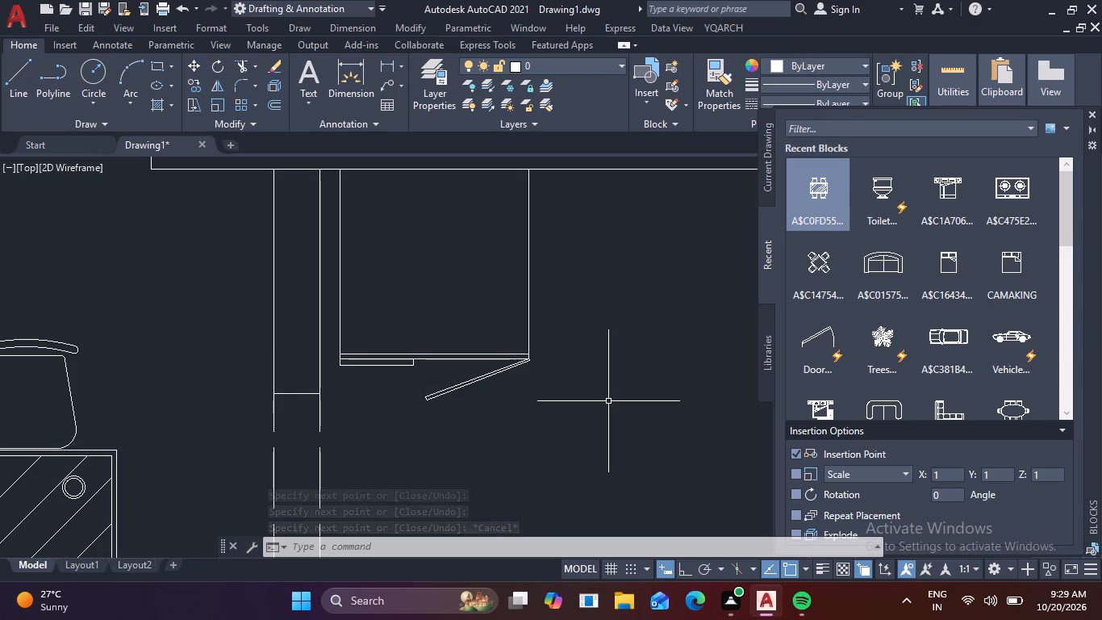
scroll(608, 401, "down", 2)
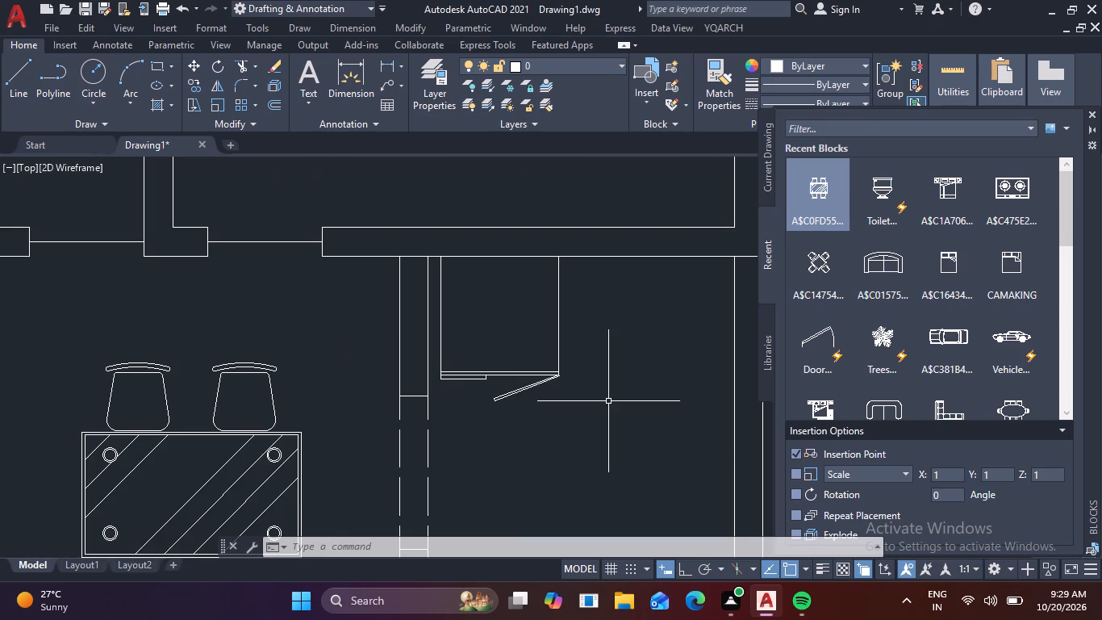
scroll(586, 384, "up", 5)
key("l")
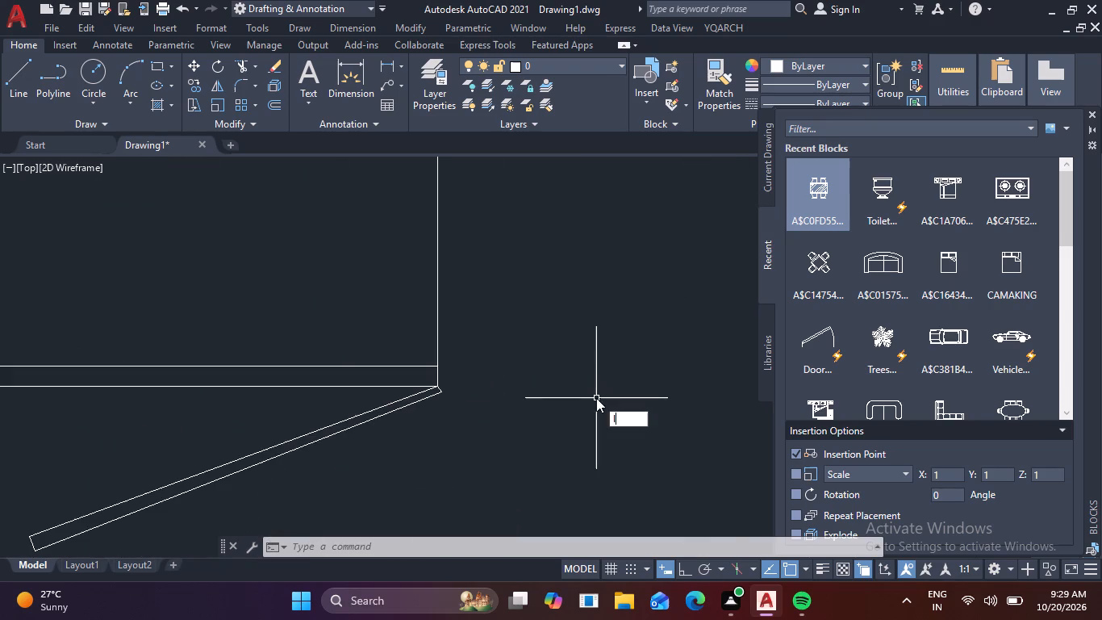
key("space")
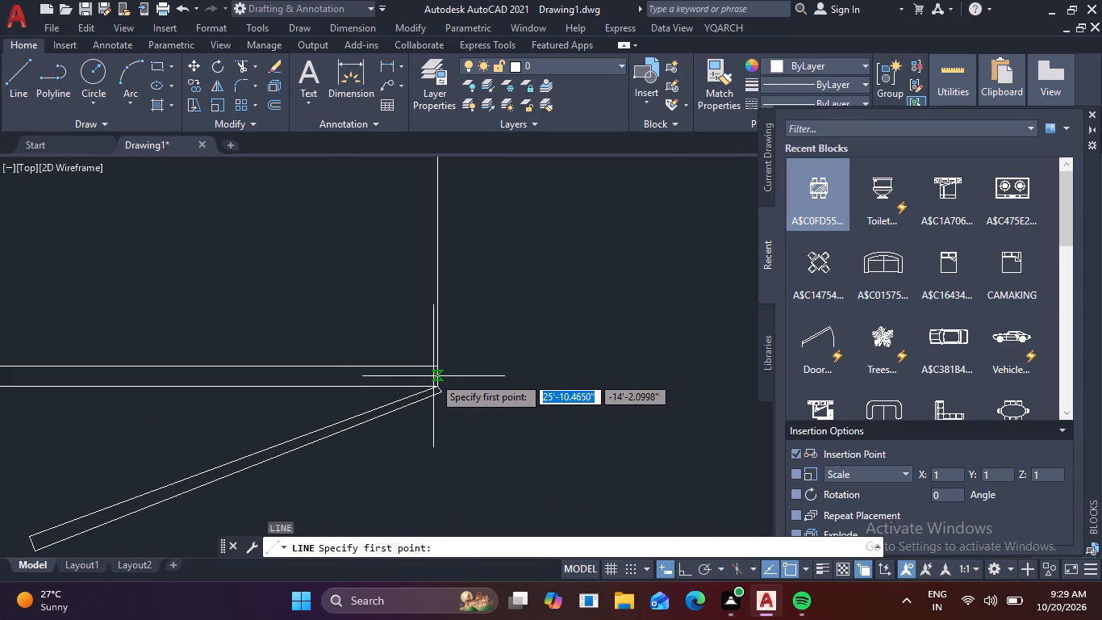
left_click(433, 376)
middle_click_drag(245, 397, 1101, 375)
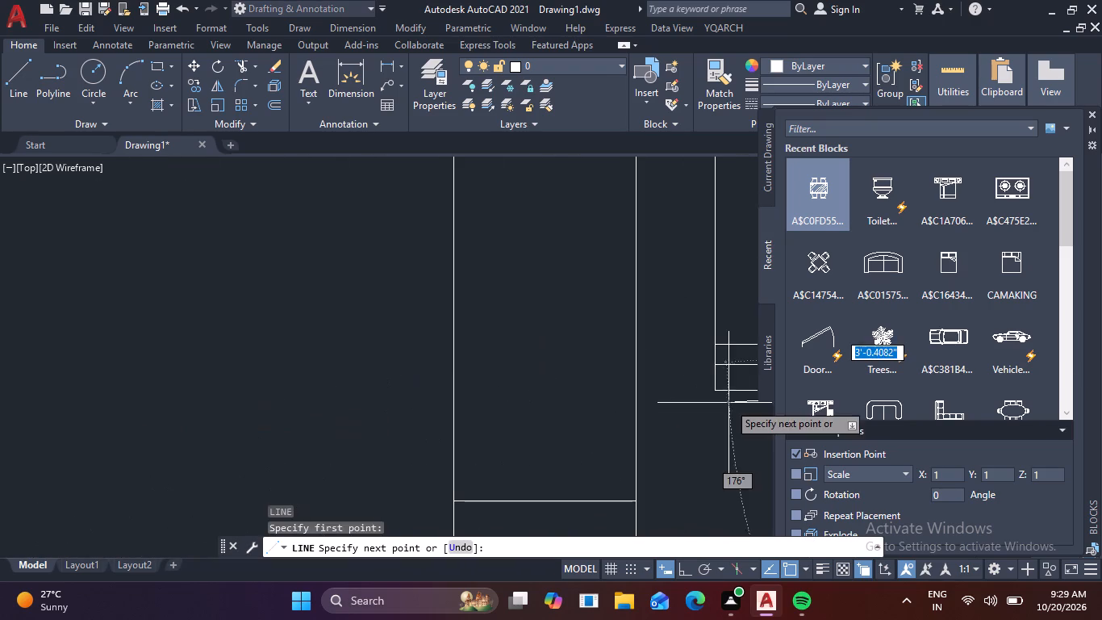
middle_click_drag(680, 387, 278, 464)
key("F8")
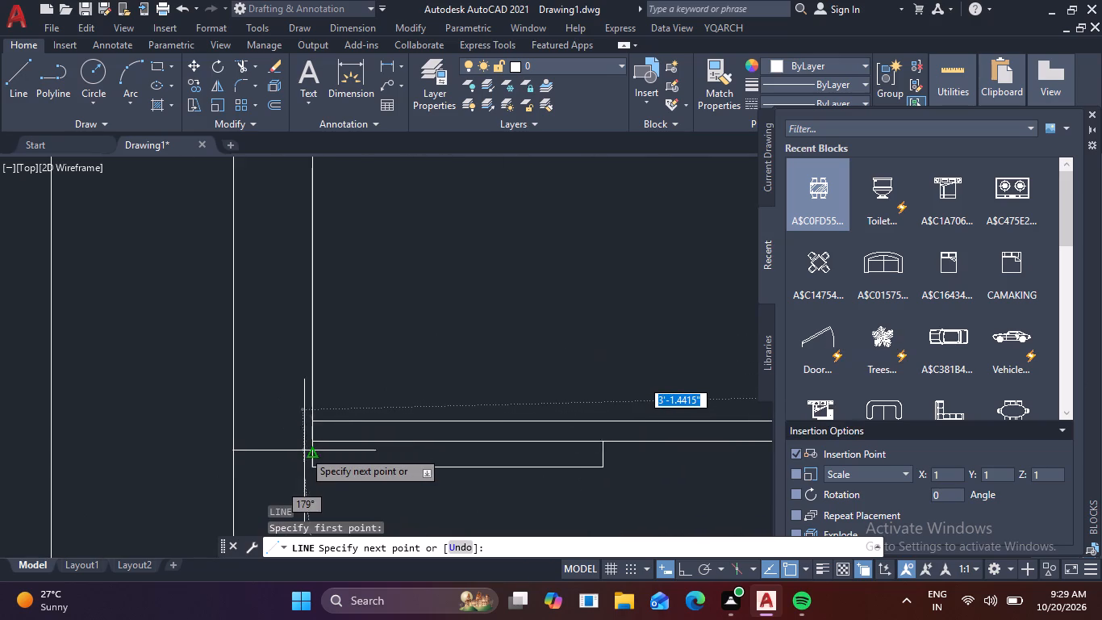
scroll(313, 440, "up", 2)
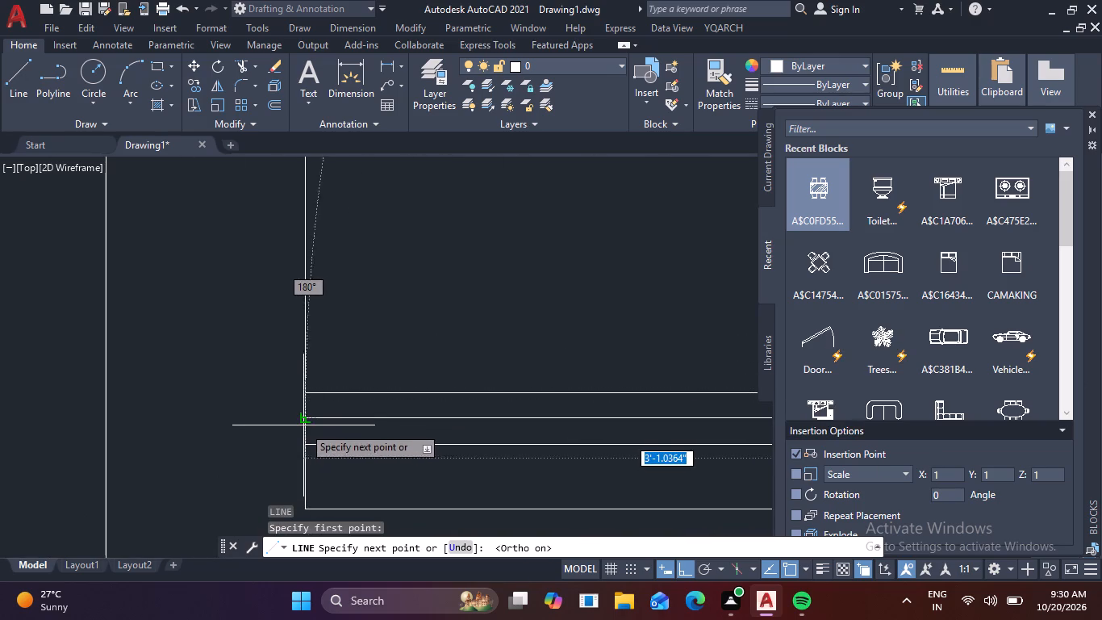
left_click(305, 424)
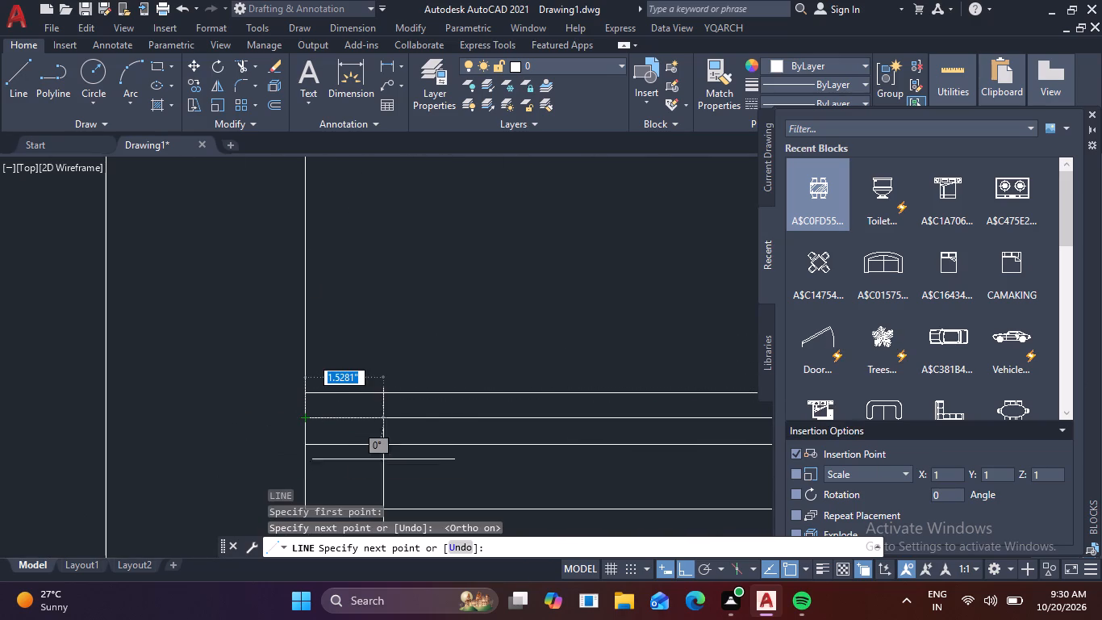
key("Escape")
Draw a counter edge about 8'-10.5" south from the east room's north wall, turning west to the partition south of the dashed opening.
scroll(399, 467, "down", 6)
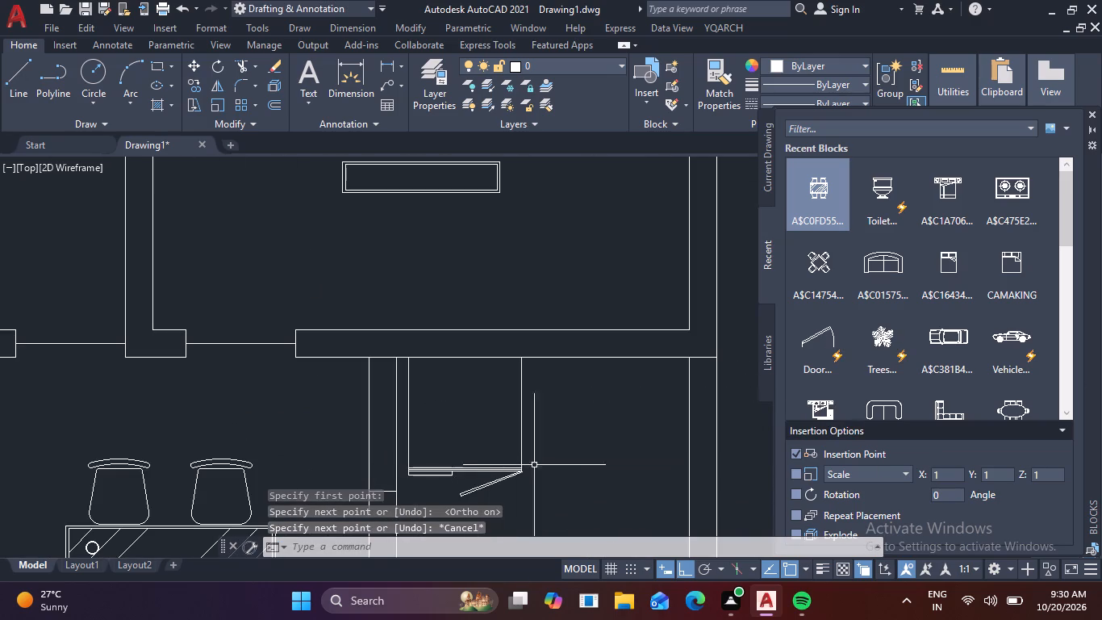
middle_click_drag(601, 450, 548, 364)
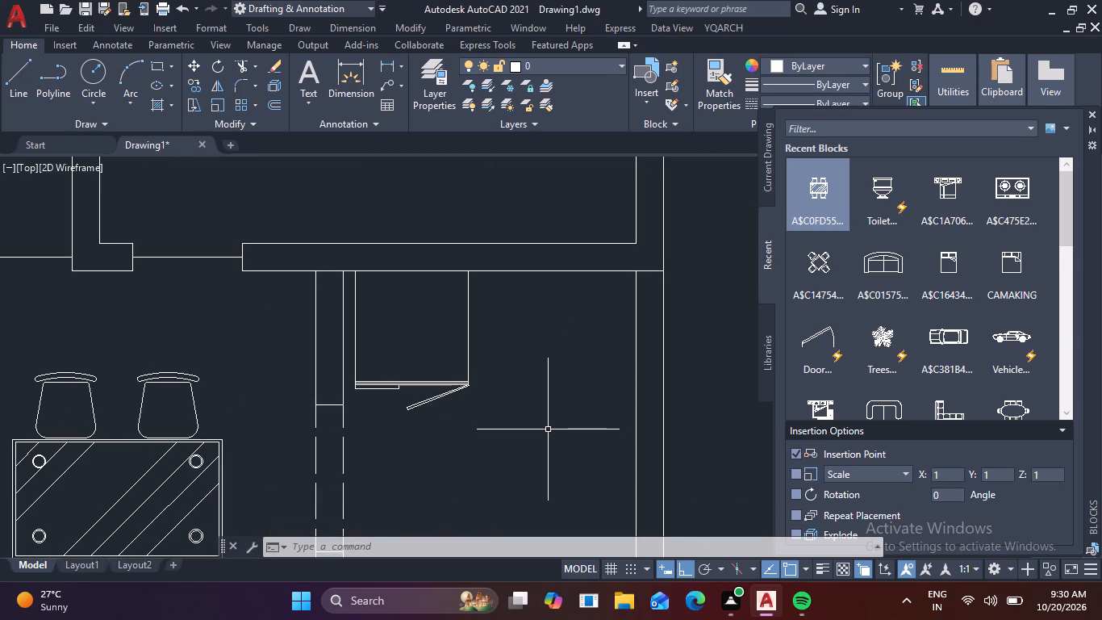
type("ol")
key("Escape")
type("l")
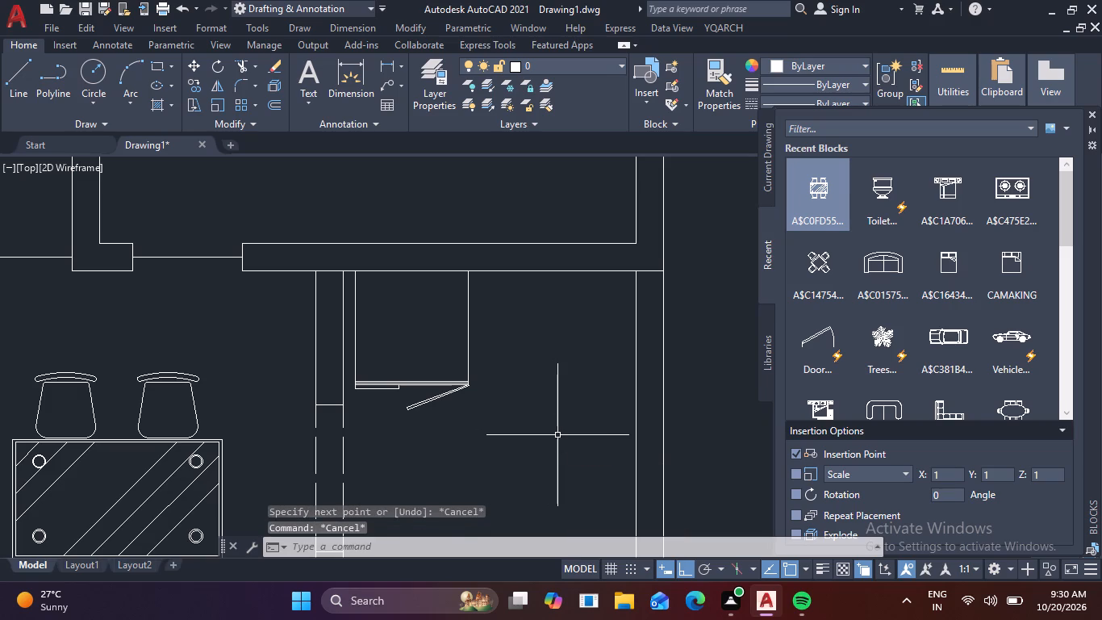
key("space")
left_click(553, 274)
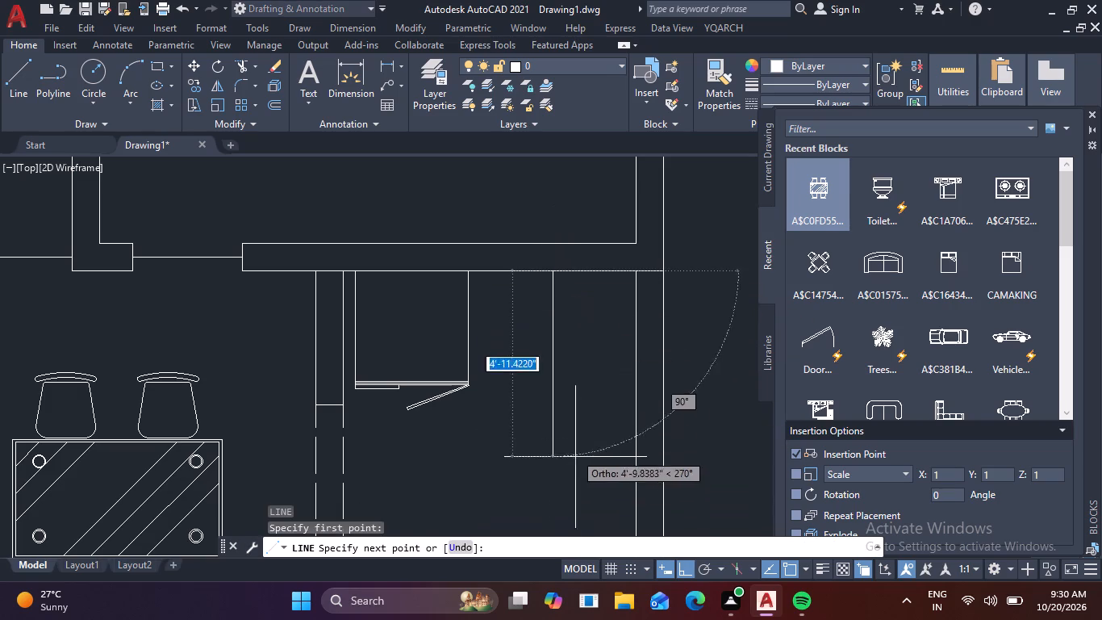
middle_click_drag(582, 505, 573, 339)
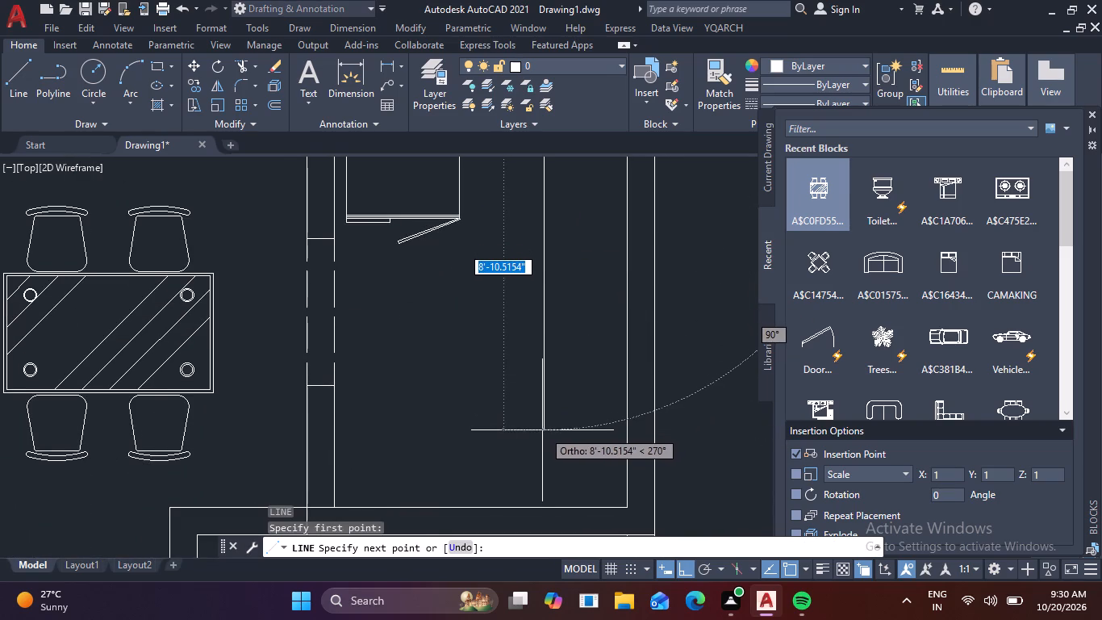
left_click(542, 429)
left_click(336, 429)
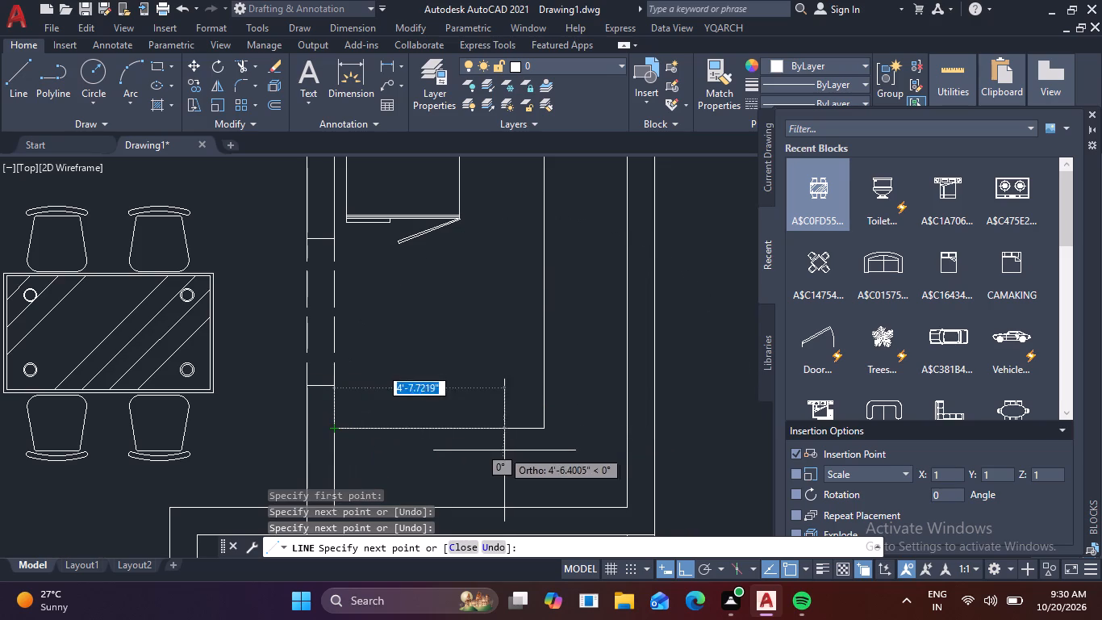
key("Escape")
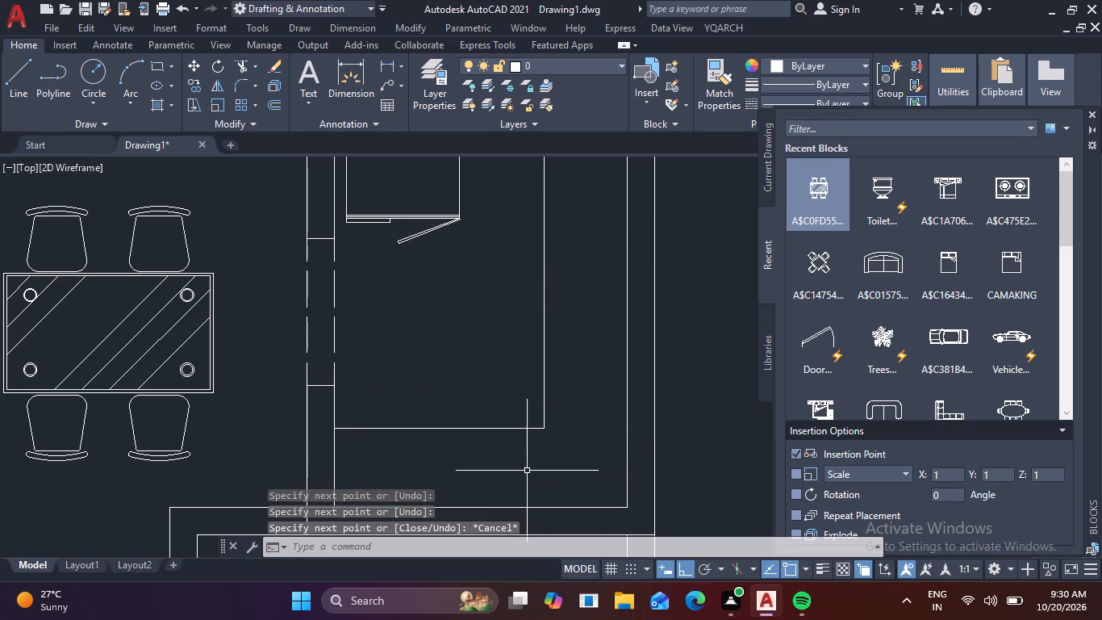
Draw a rectangle about 1'-9.4" wide by 2'-4.8" long between the counter edge and the east wall, south of the outline's open door leaf.
middle_click_drag(605, 362, 606, 449)
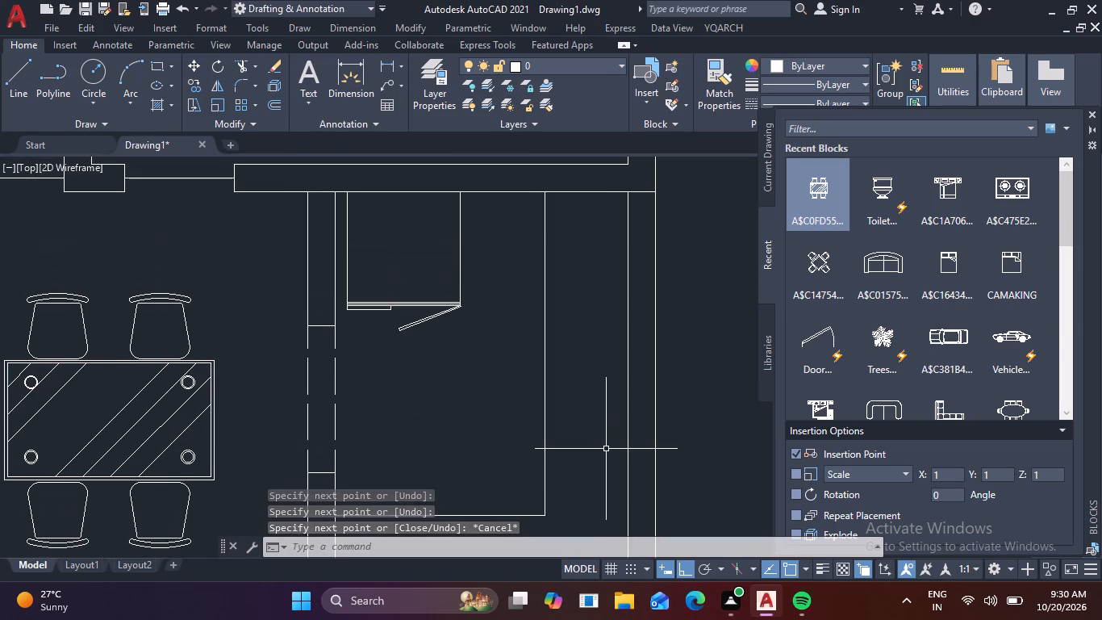
type("rec")
key("space")
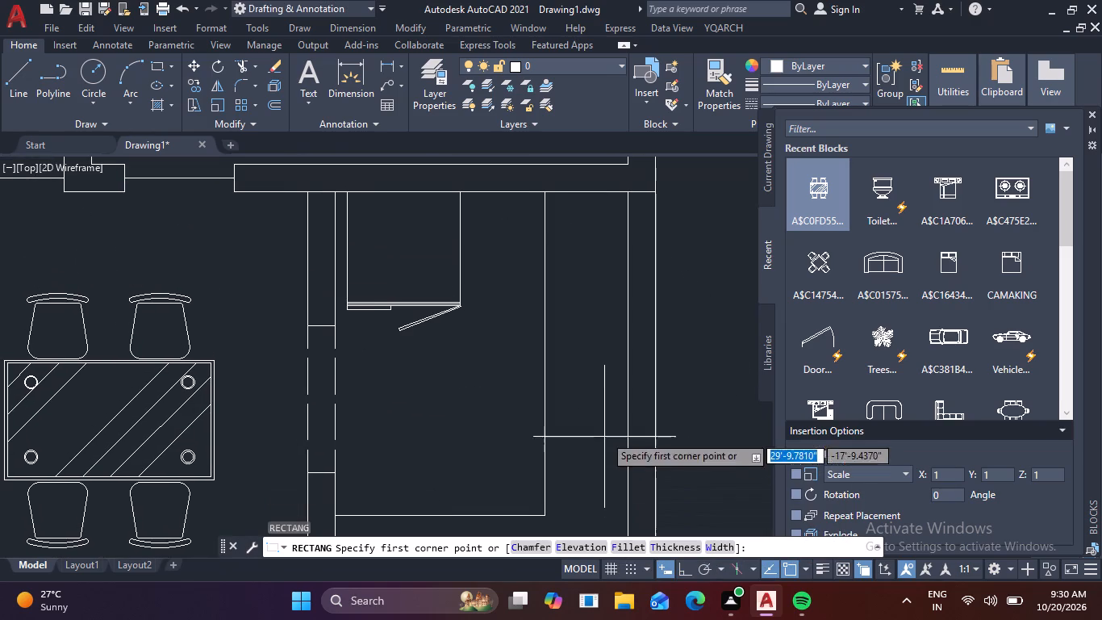
left_click(557, 341)
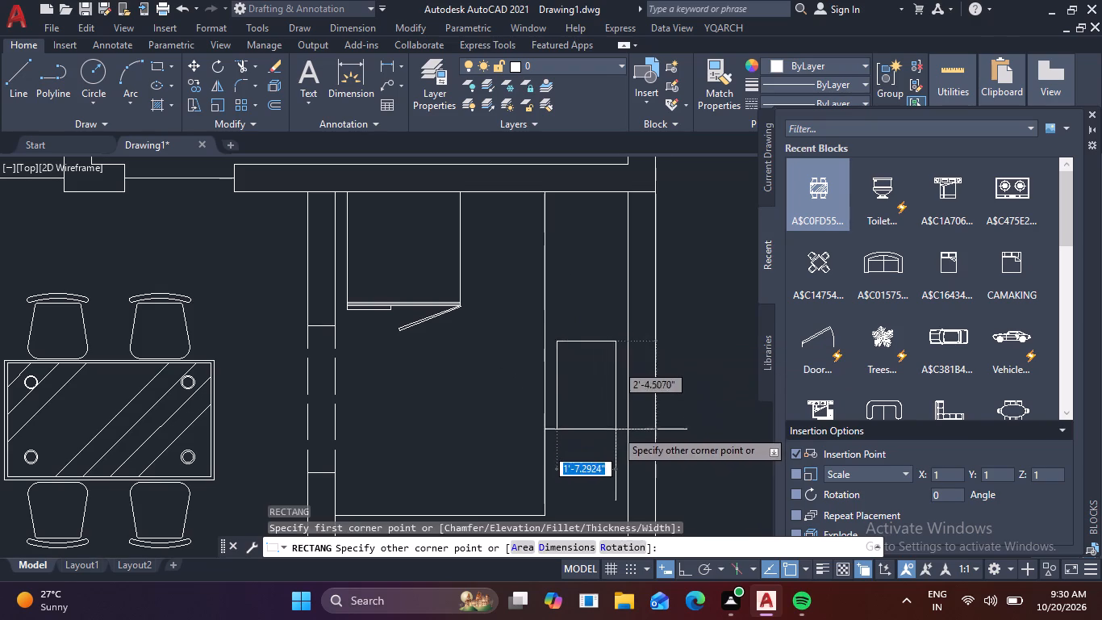
scroll(619, 429, "up", 1)
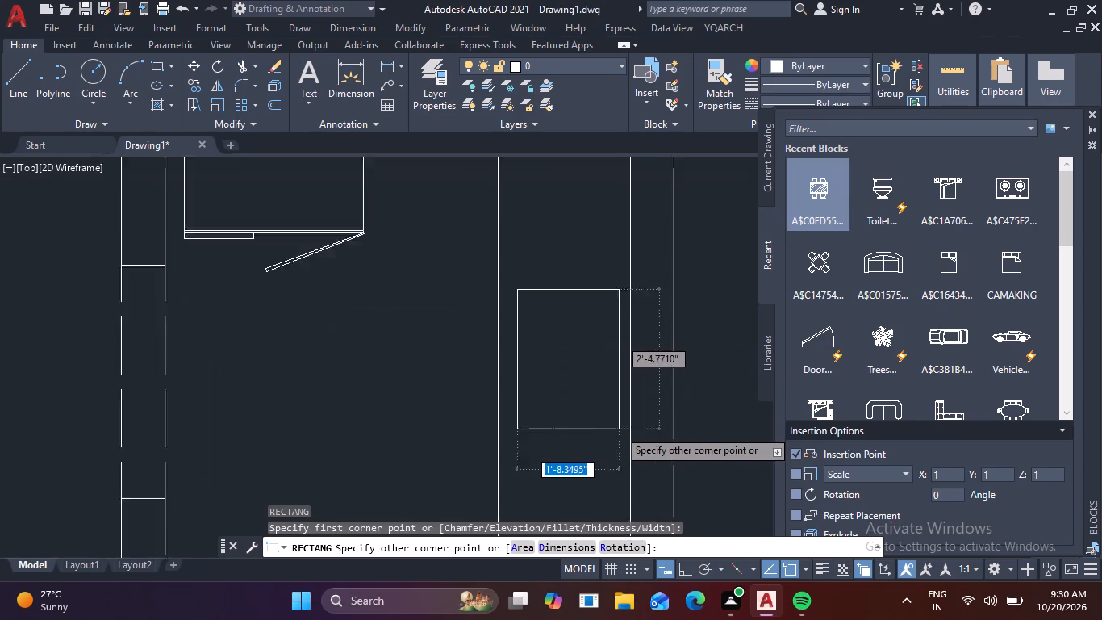
scroll(619, 429, "up", 1)
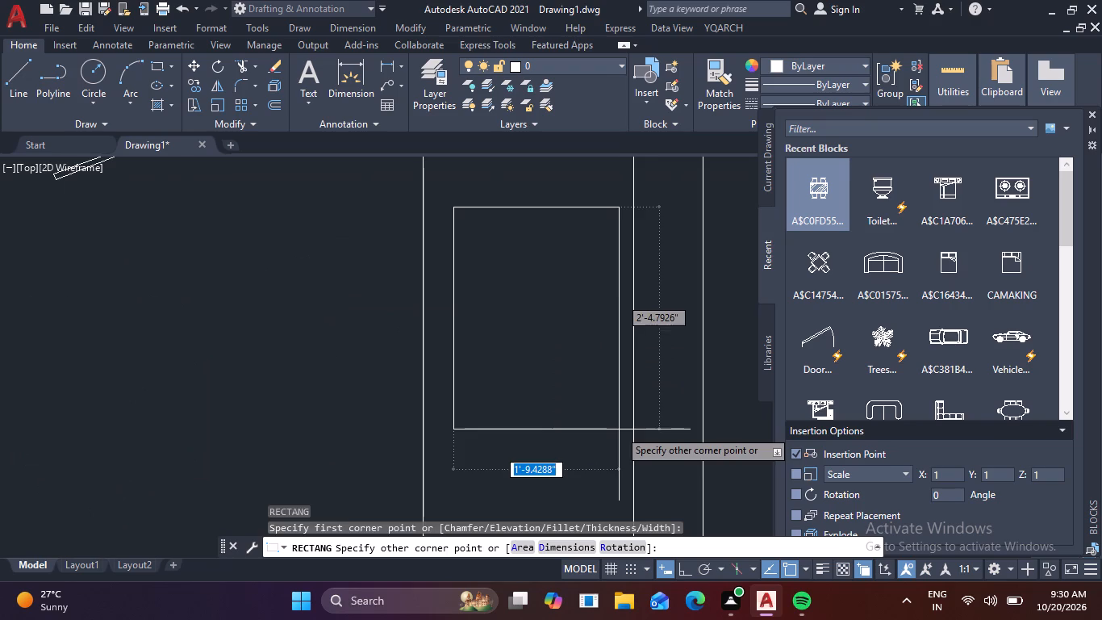
left_click(619, 429)
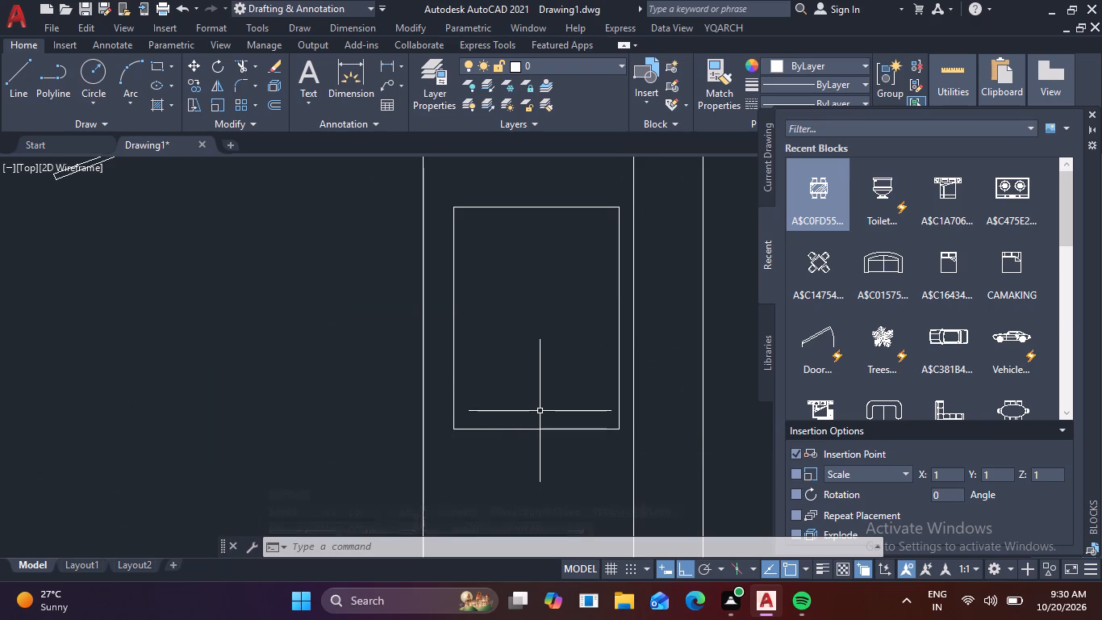
key("space")
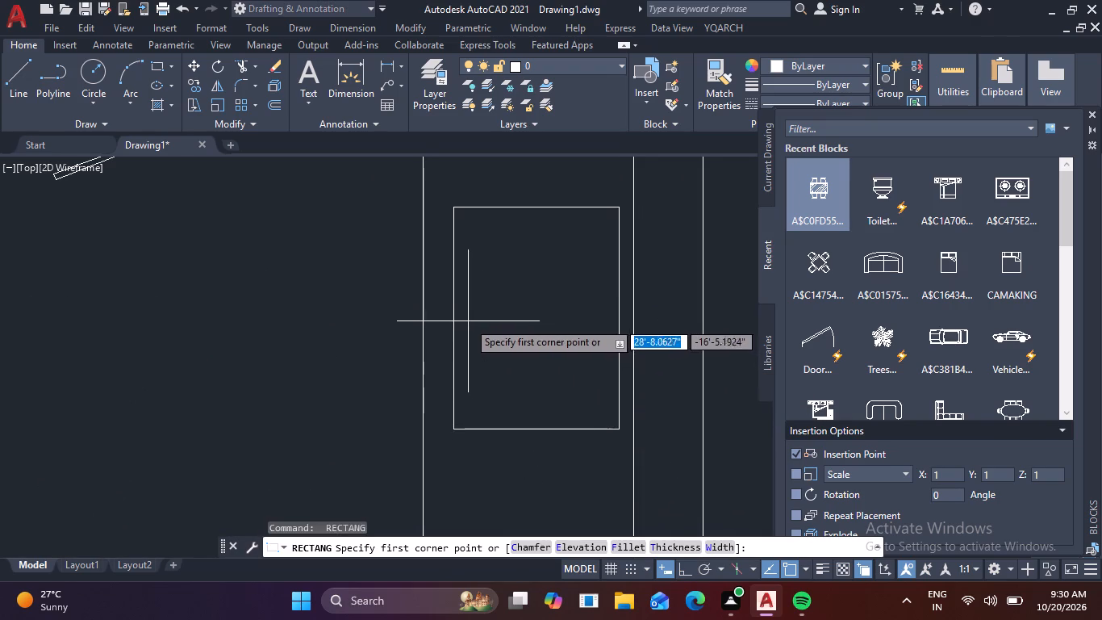
key("Escape")
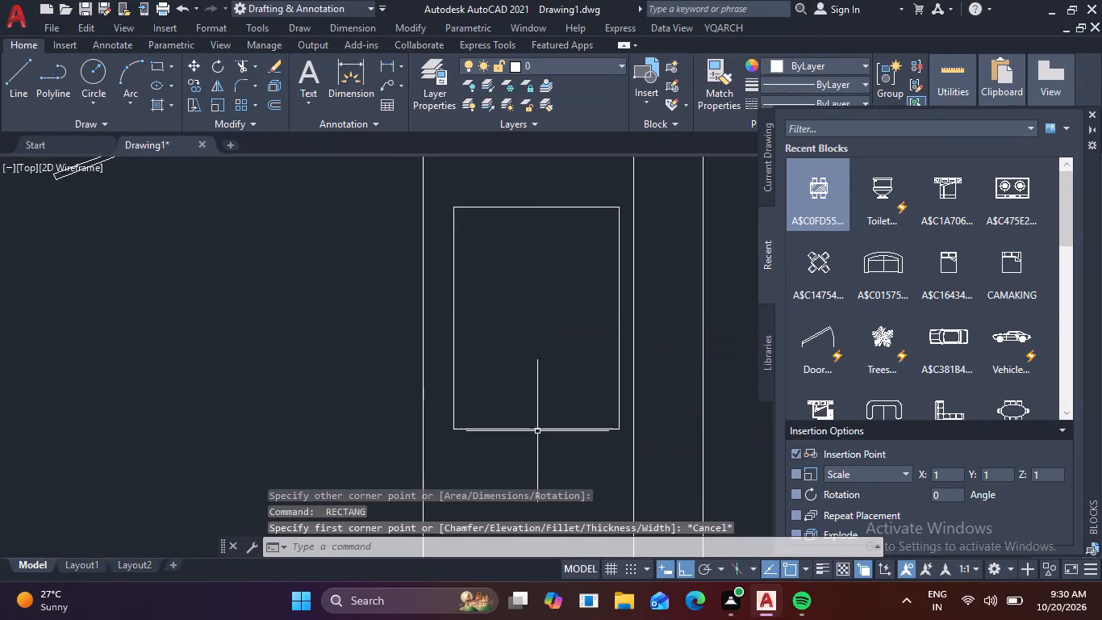
Stretch the rectangle's south edge farther south to lengthen it along the counter.
left_click(537, 431)
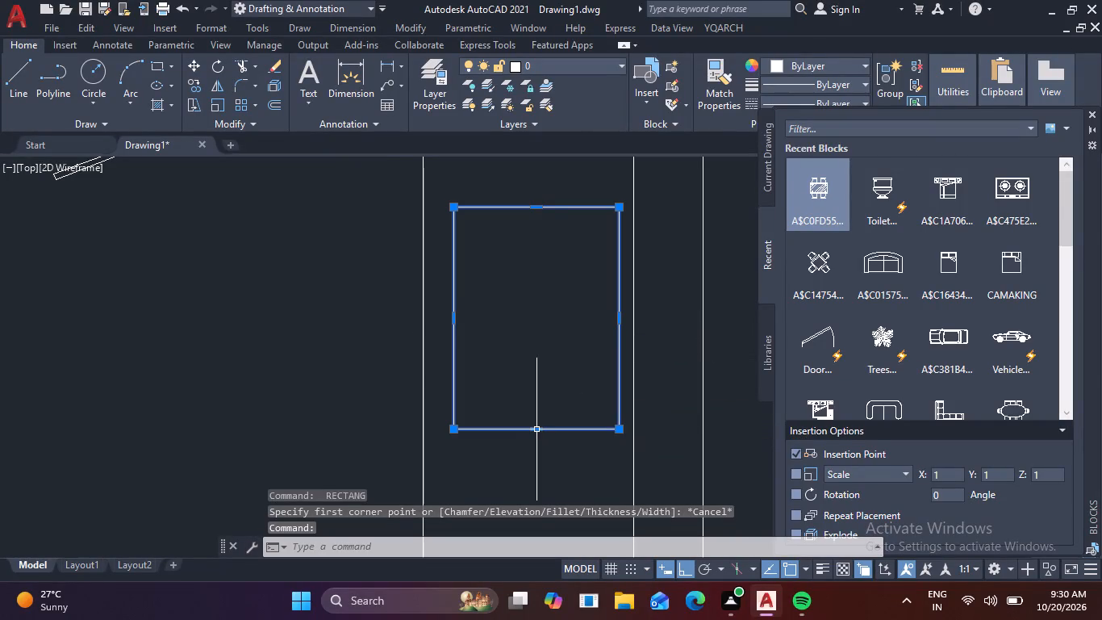
left_click(534, 429)
left_click(539, 489)
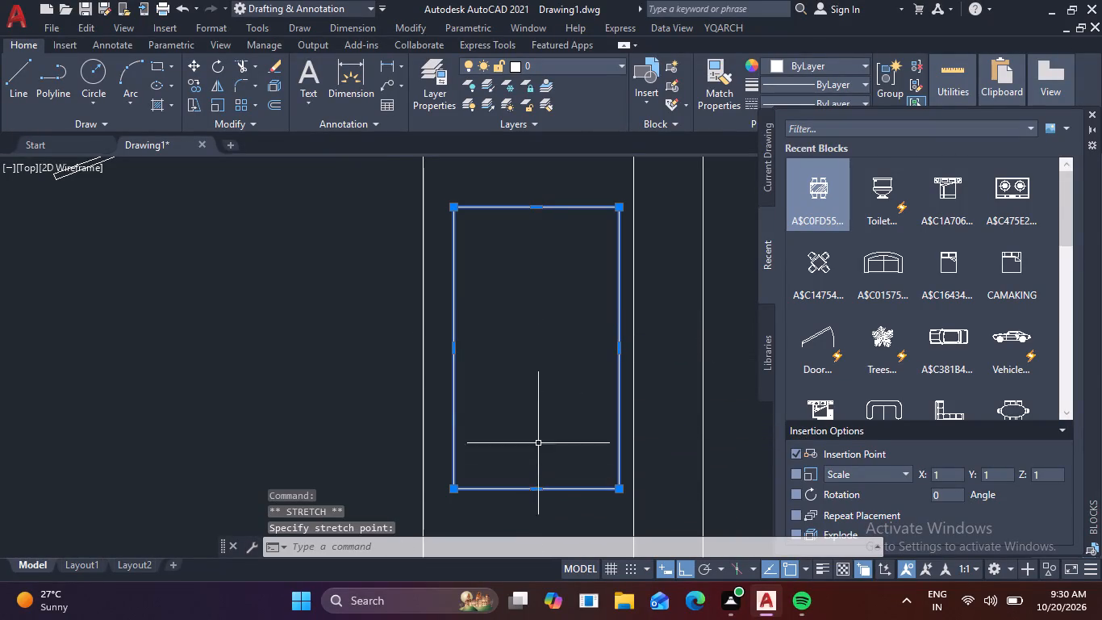
key("Escape")
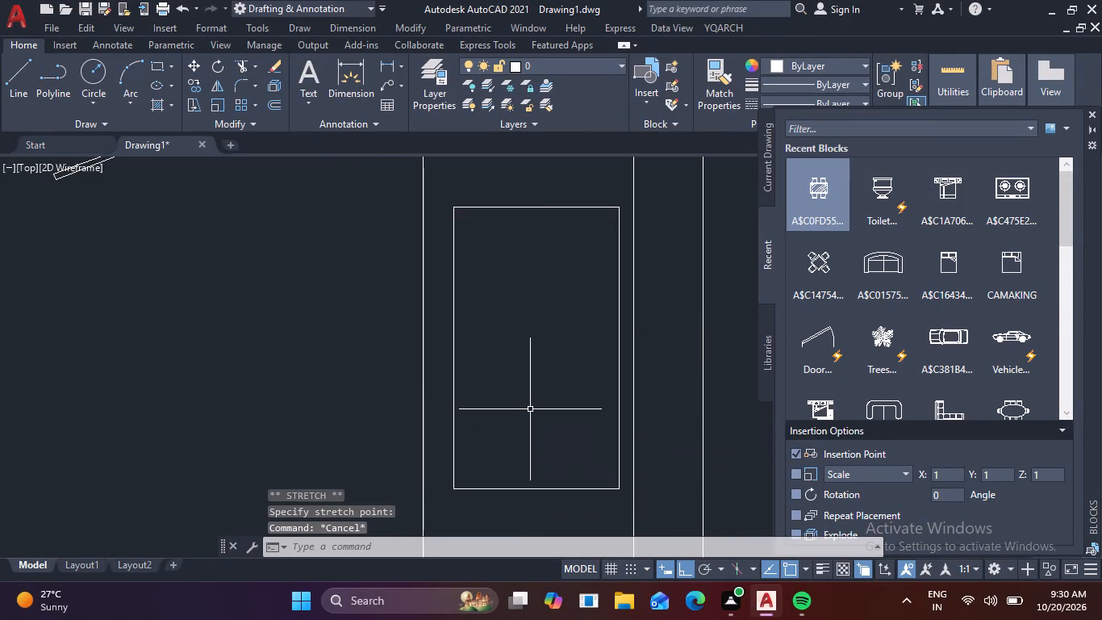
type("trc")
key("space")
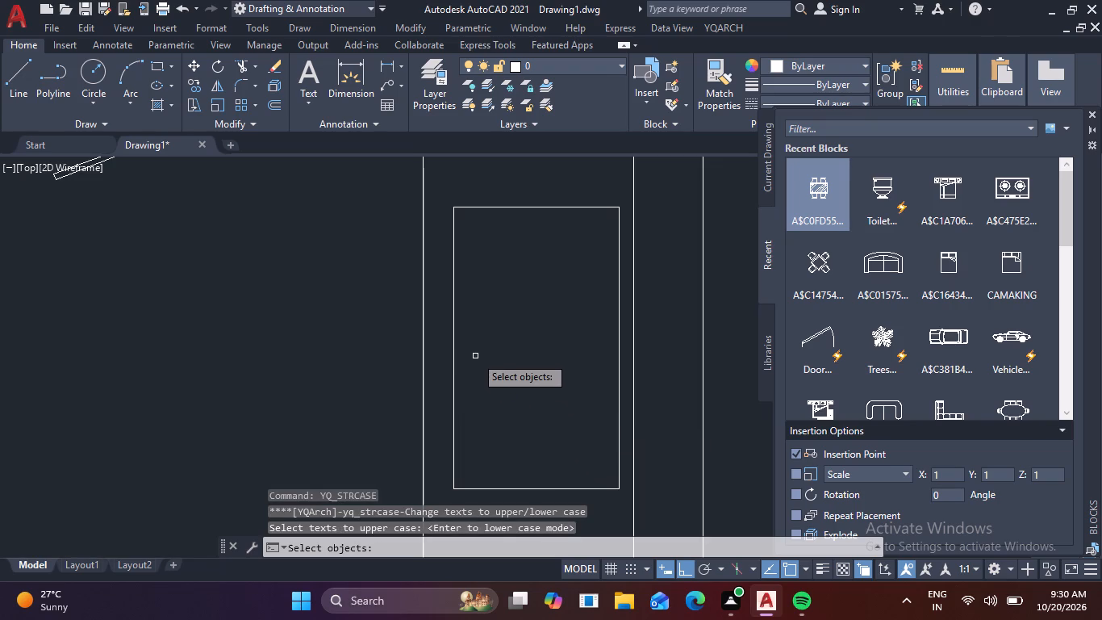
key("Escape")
Draw an inner basin rectangle about 1'-6" wide by 1'-5" long within the southern half of the counter rectangle.
type("rec")
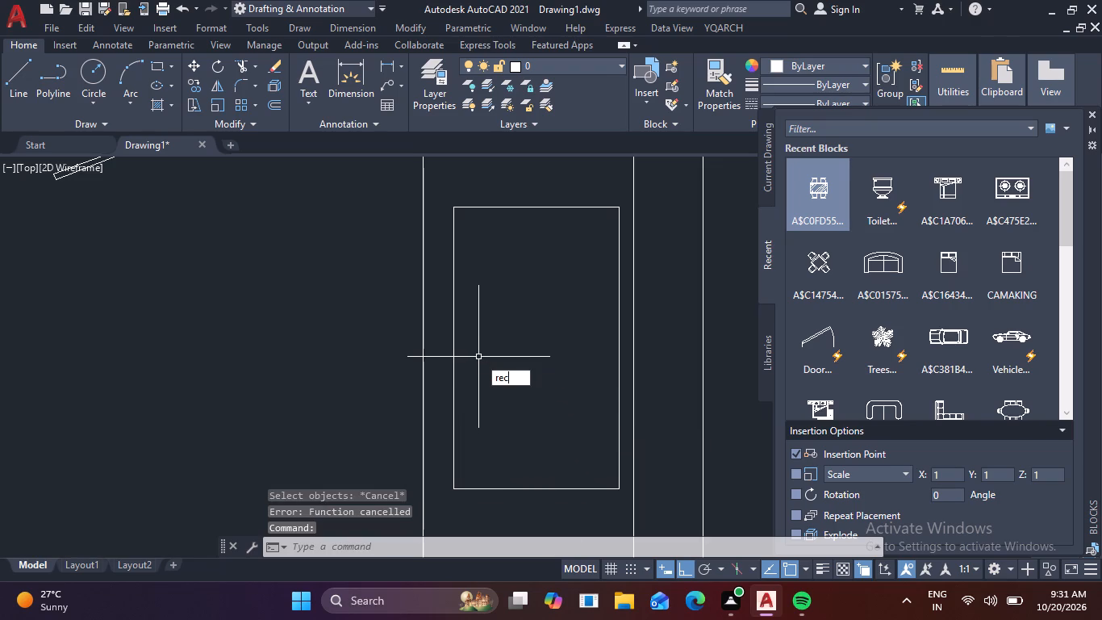
key("space")
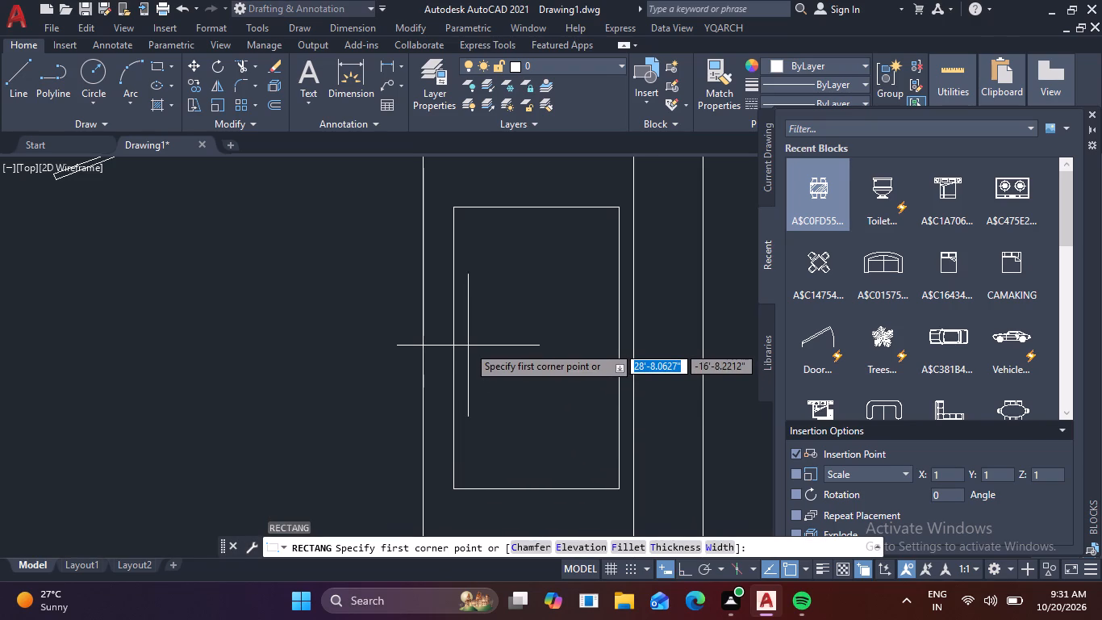
left_click(467, 346)
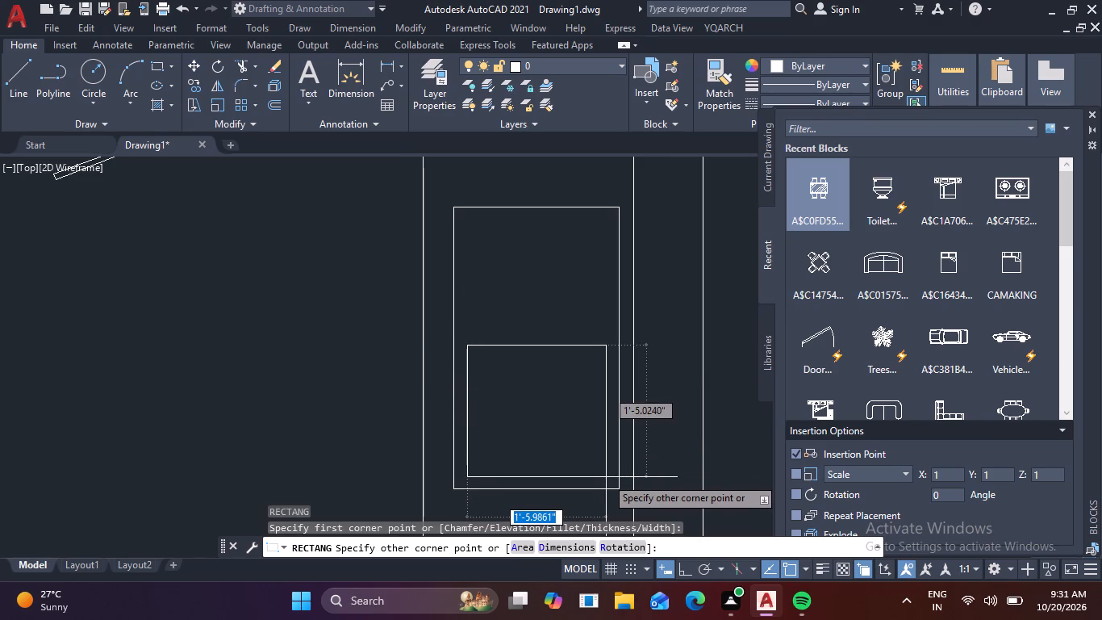
left_click(606, 477)
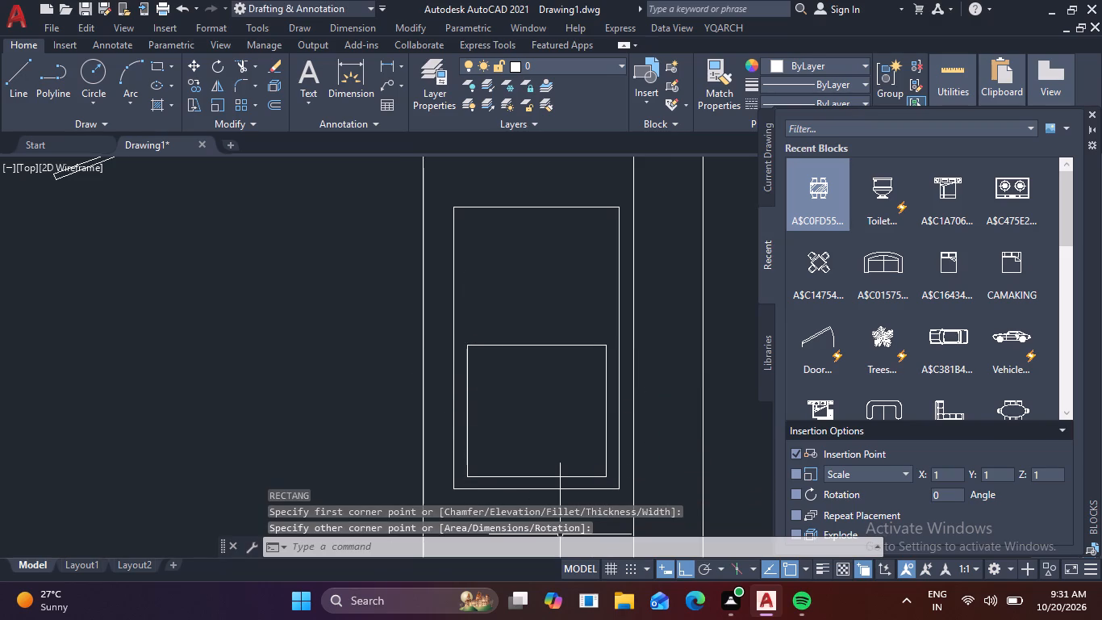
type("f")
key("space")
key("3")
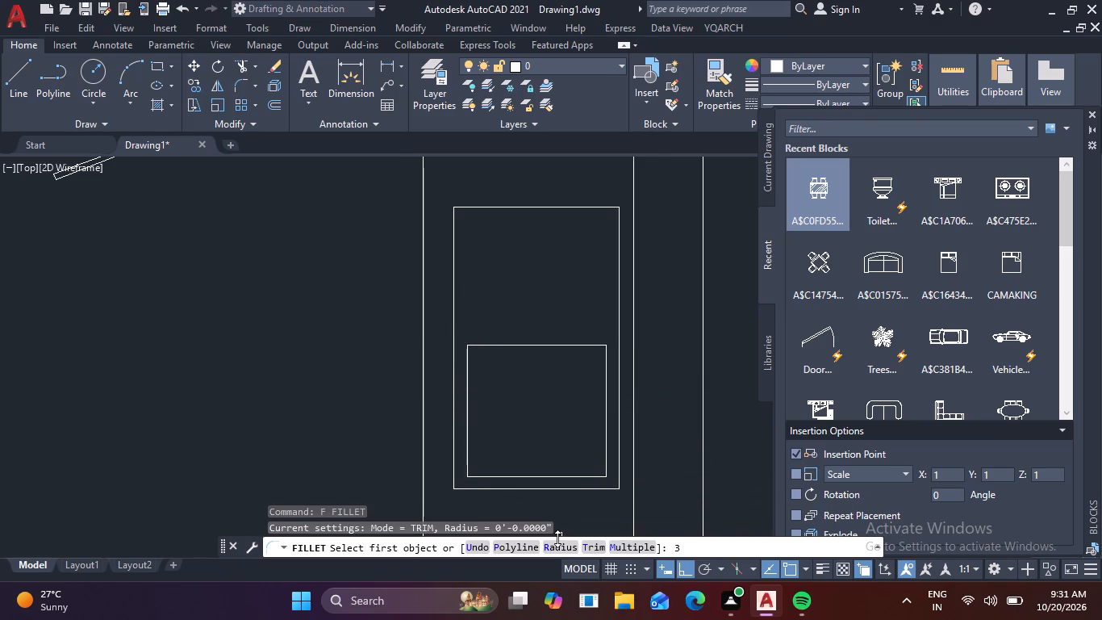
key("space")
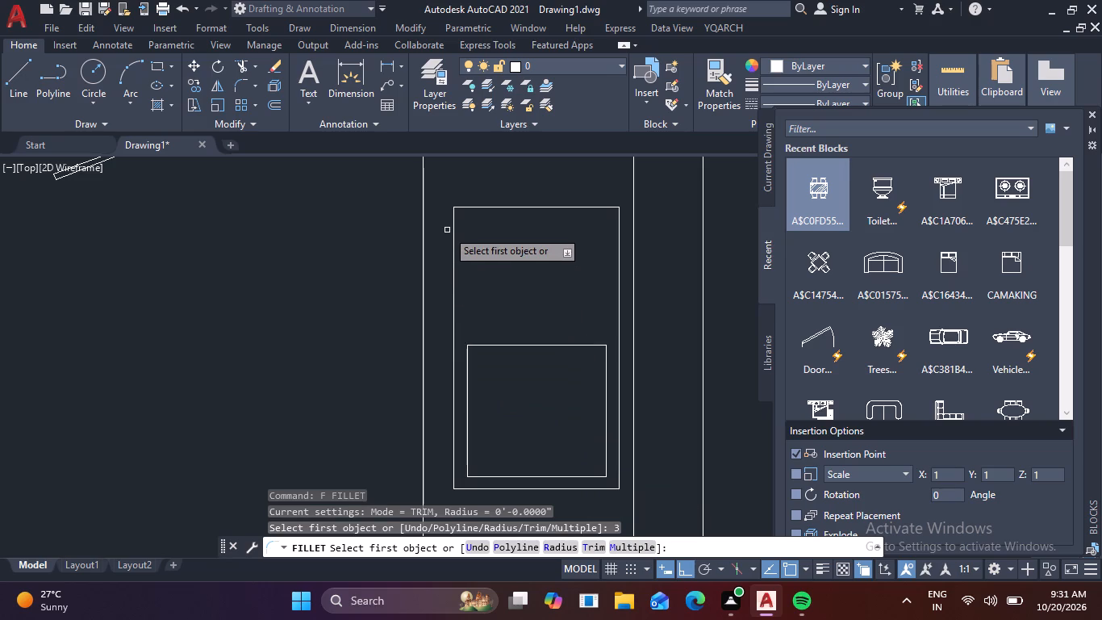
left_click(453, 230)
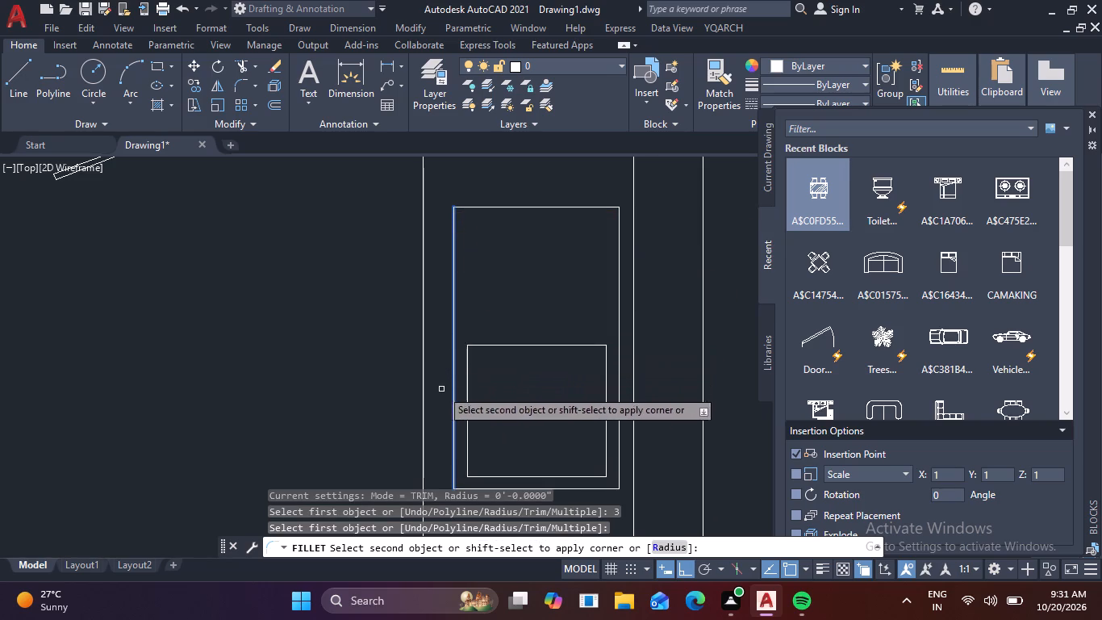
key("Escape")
Fillet all four corners of the outer counter rectangle with a 3" radius.
key("f")
key("space")
left_click(552, 550)
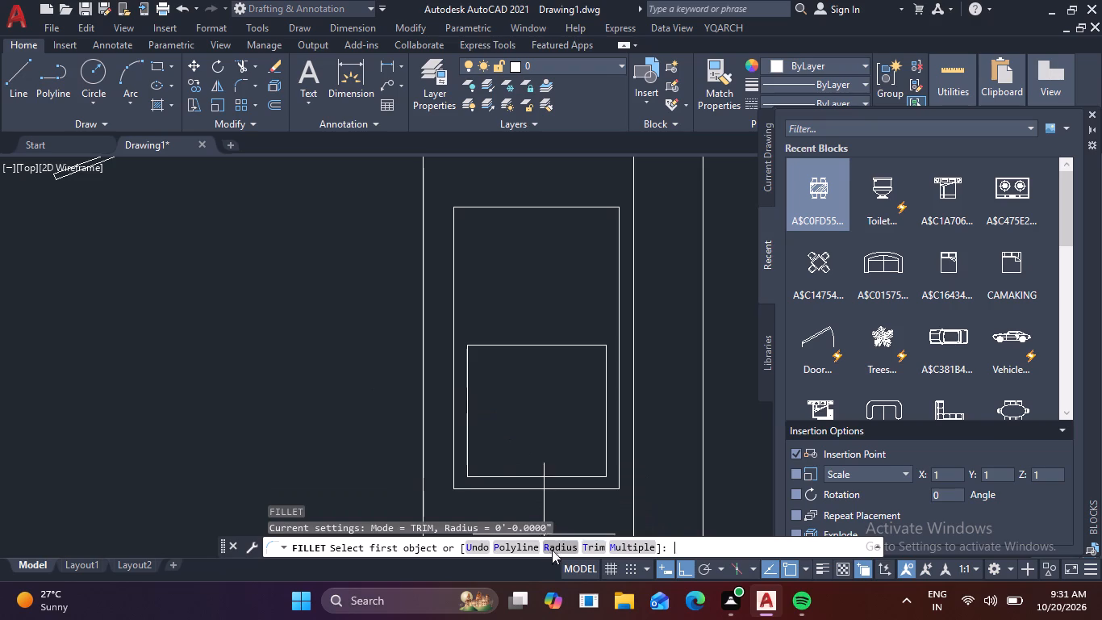
type("3")
key("space")
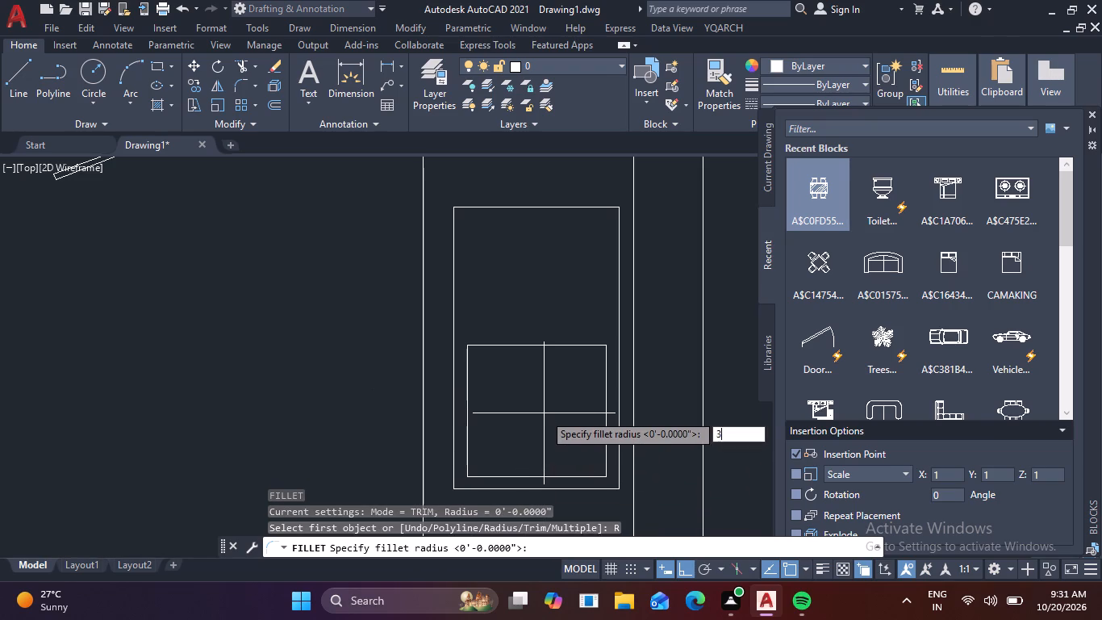
left_click(453, 229)
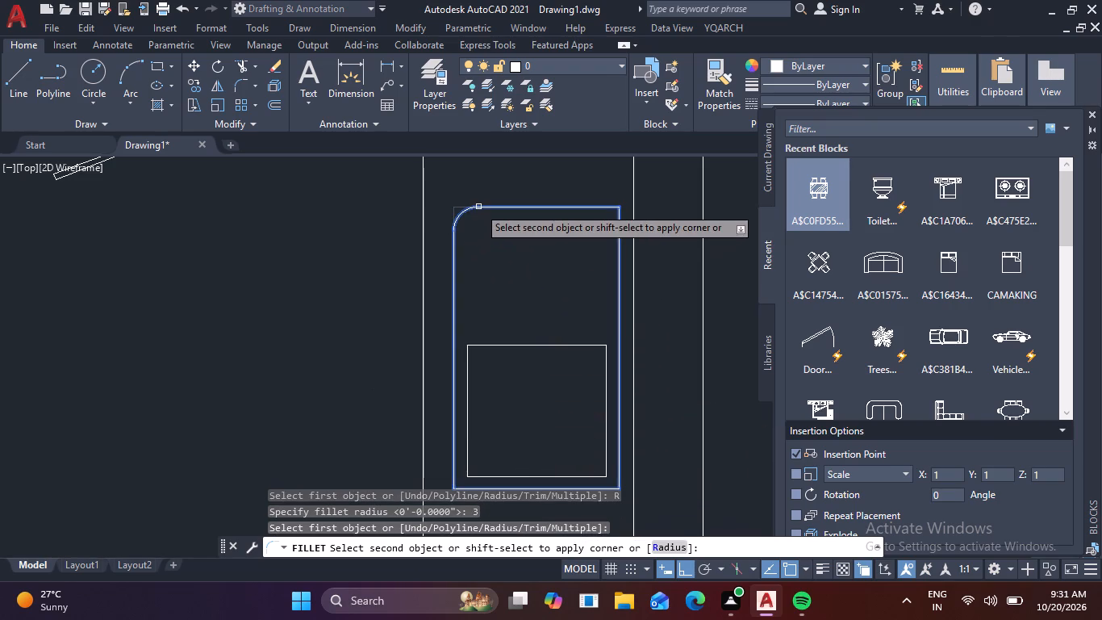
left_click(478, 207)
key("space")
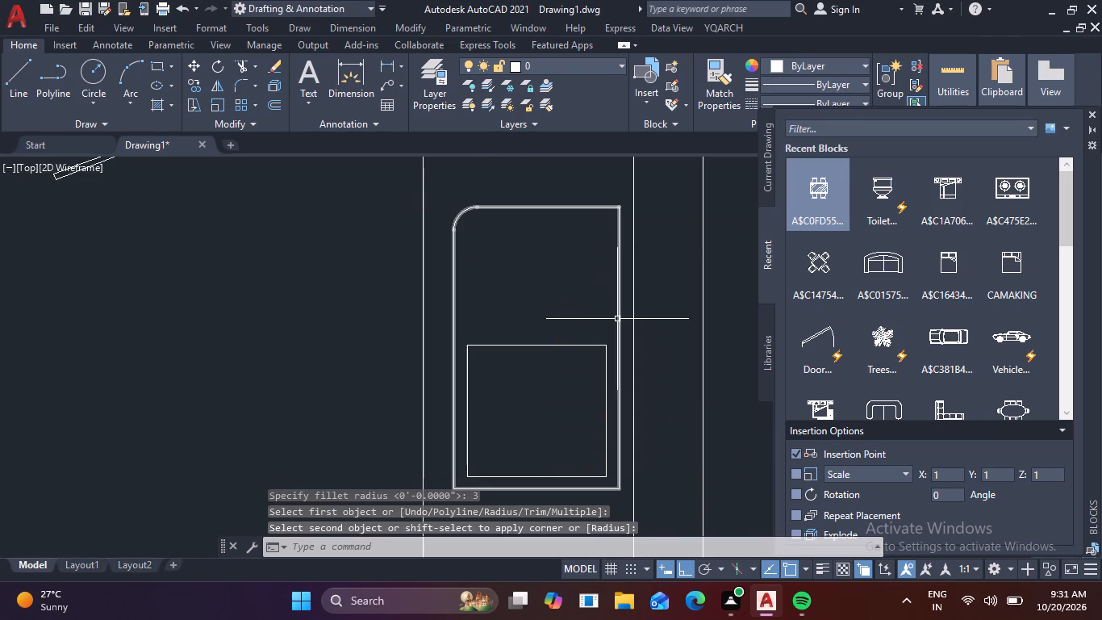
left_click(639, 551)
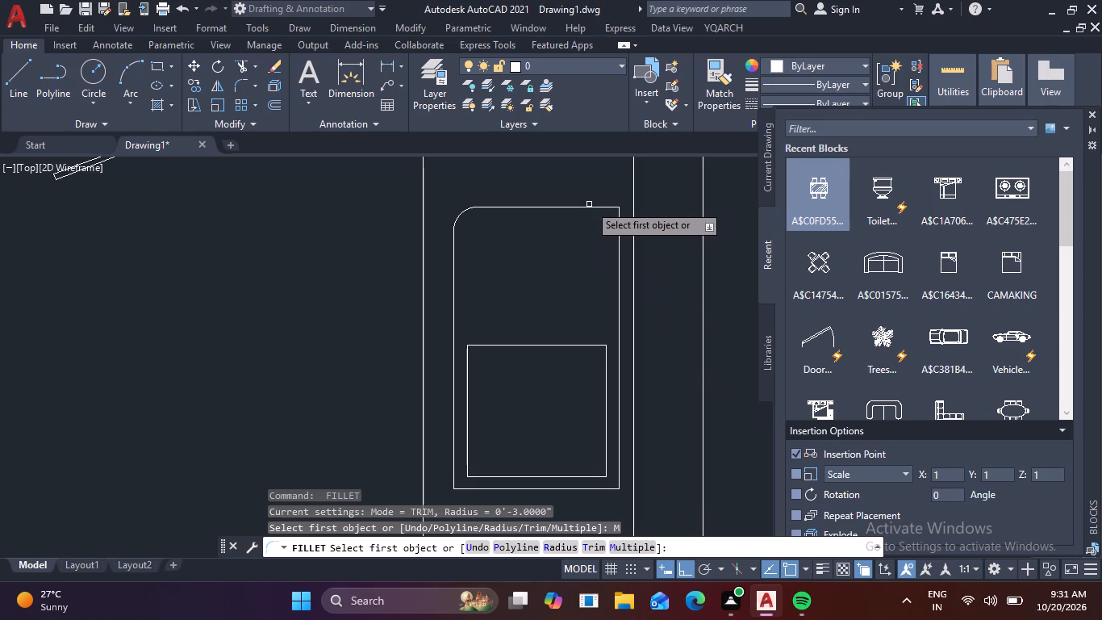
left_click(591, 208)
left_click(619, 233)
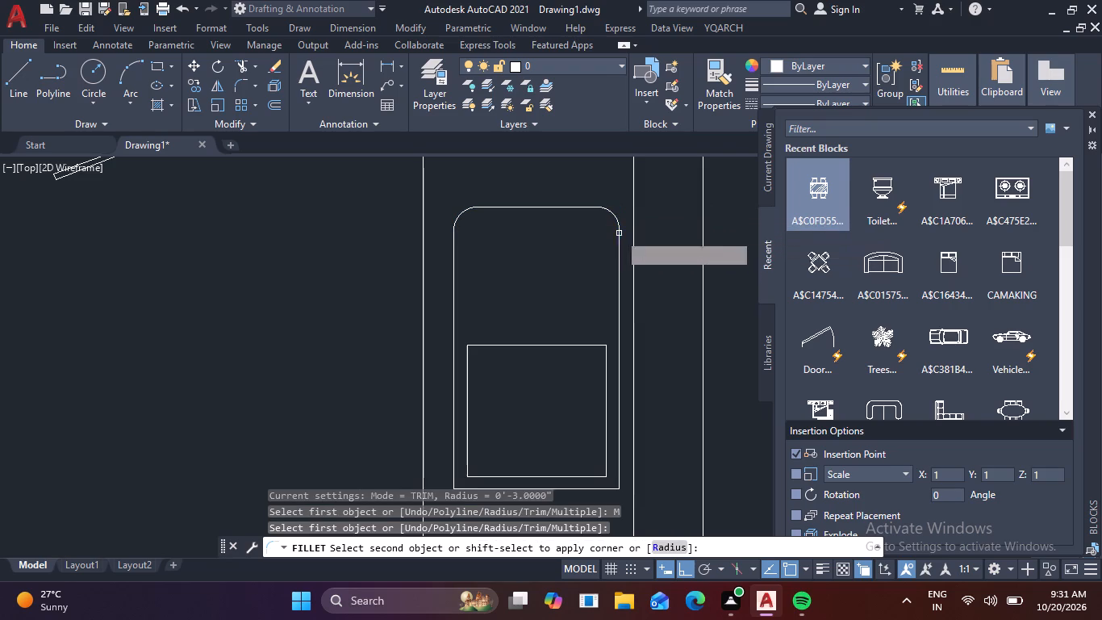
middle_click_drag(620, 438, 589, 290)
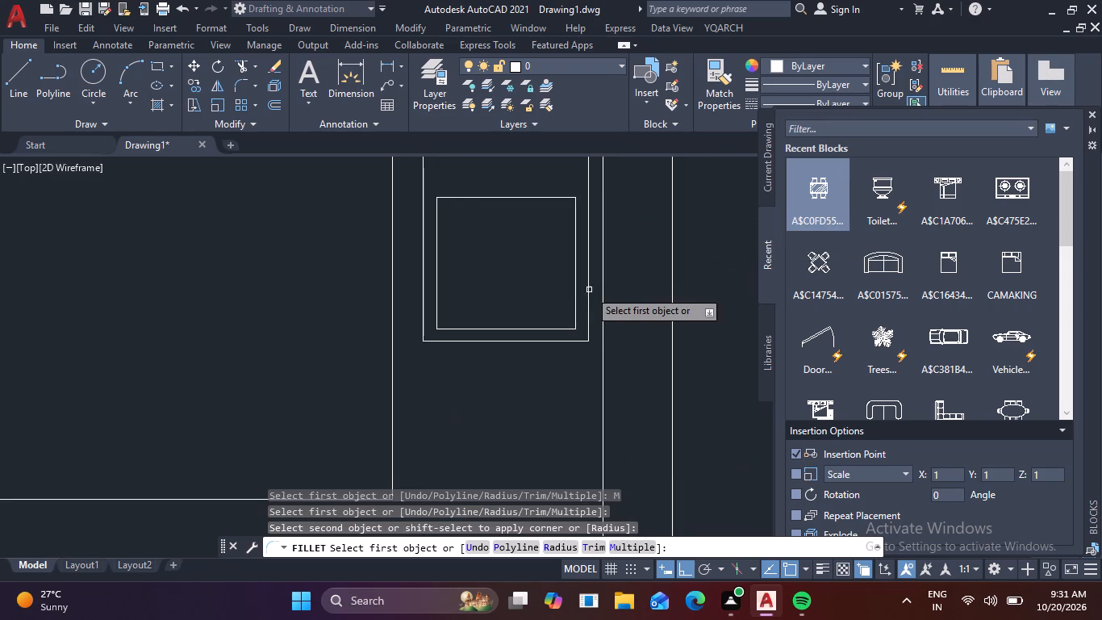
left_click(588, 328)
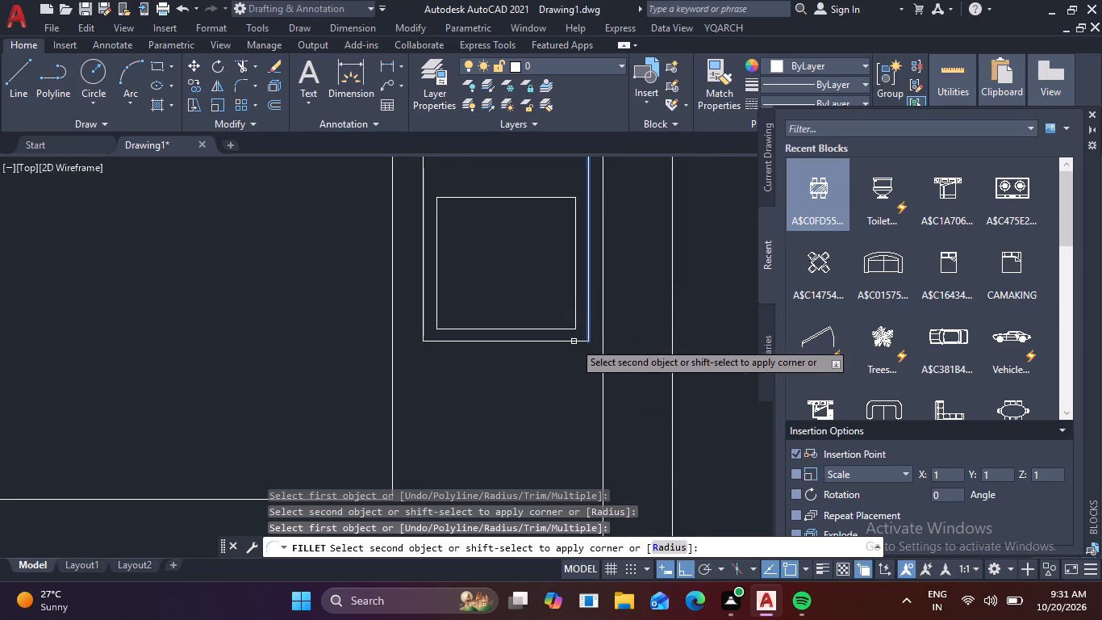
left_click(572, 343)
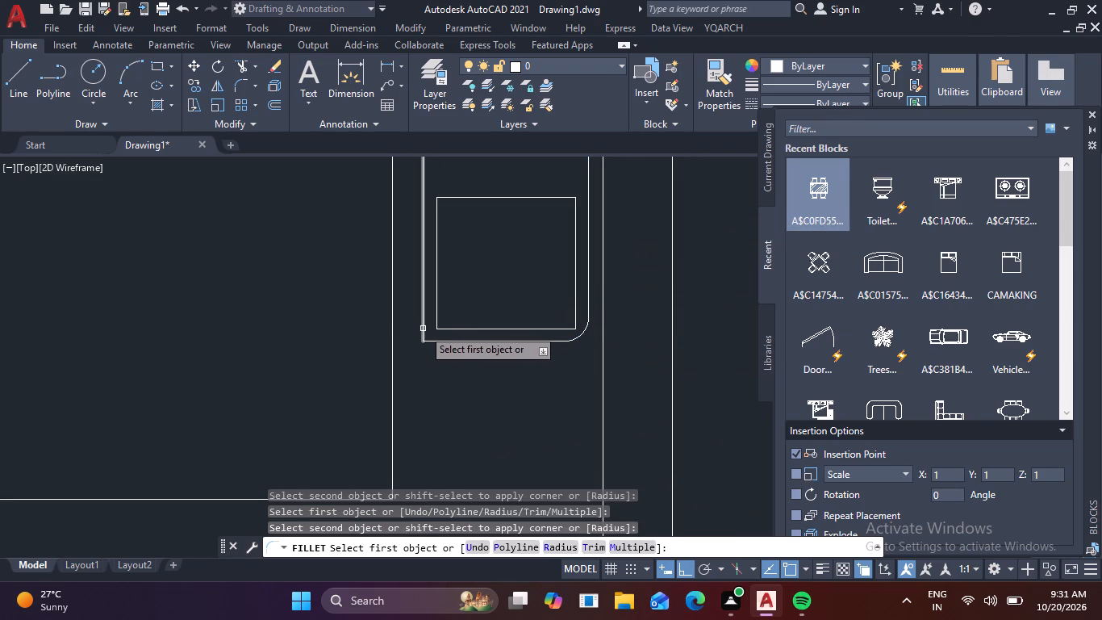
left_click(423, 329)
left_click(442, 342)
Fillet all four corners of the inner basin rectangle with the same 3" radius.
left_click(438, 316)
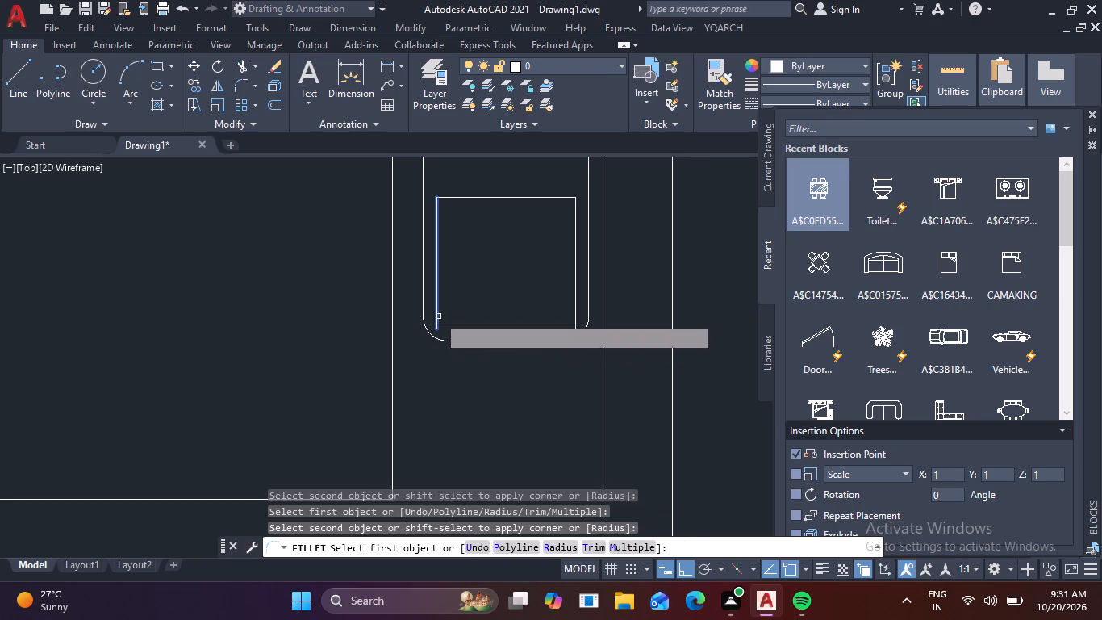
left_click(454, 331)
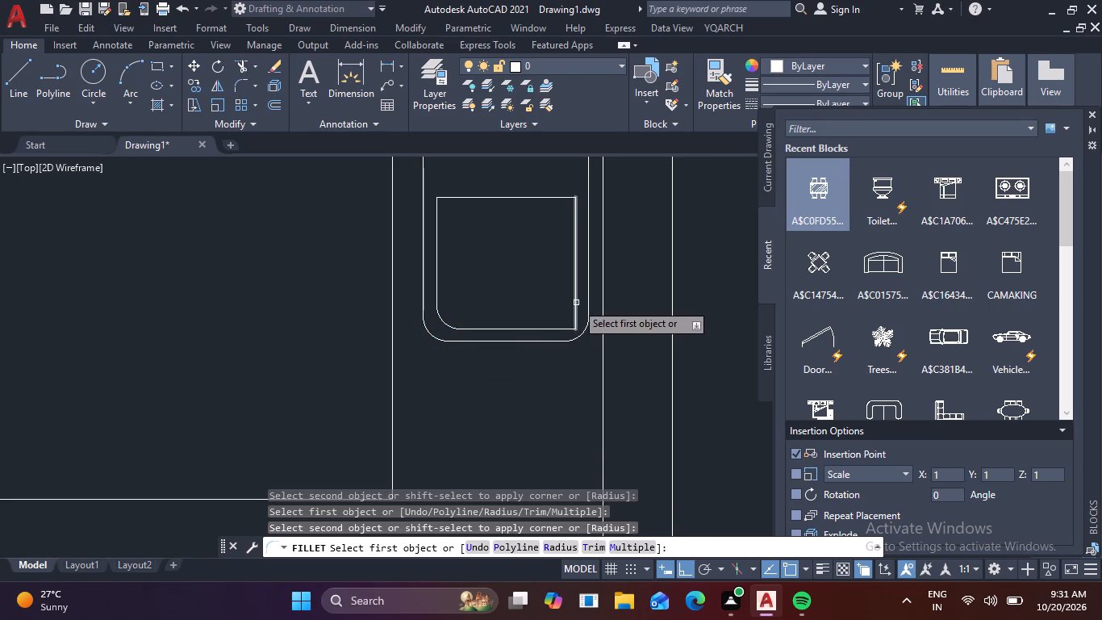
left_click(576, 303)
left_click(564, 329)
middle_click_drag(553, 266, 557, 353)
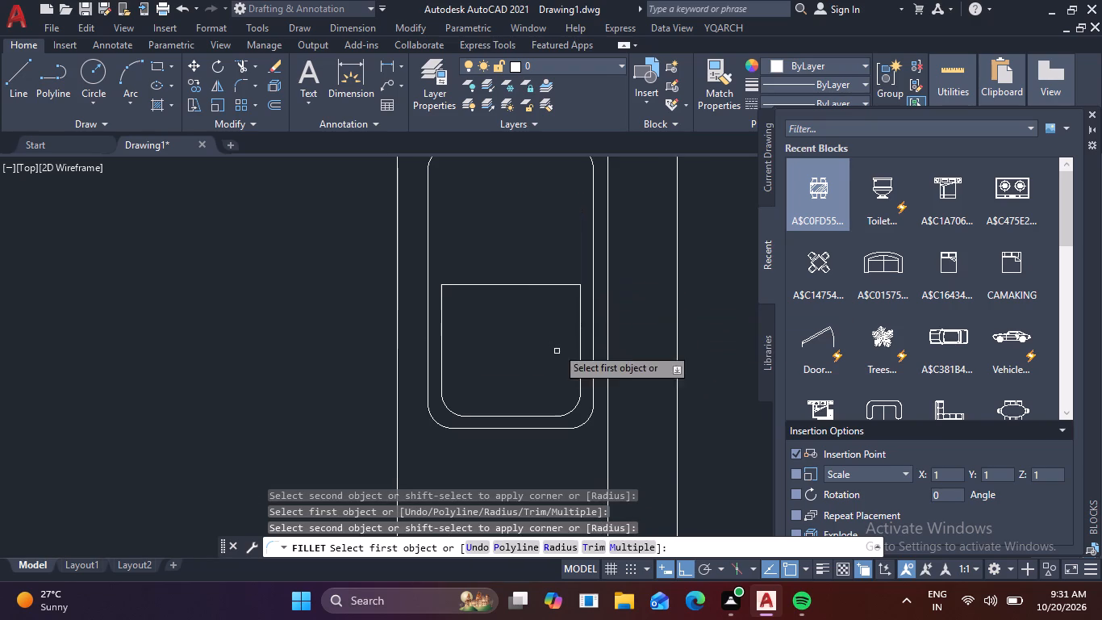
left_click(470, 285)
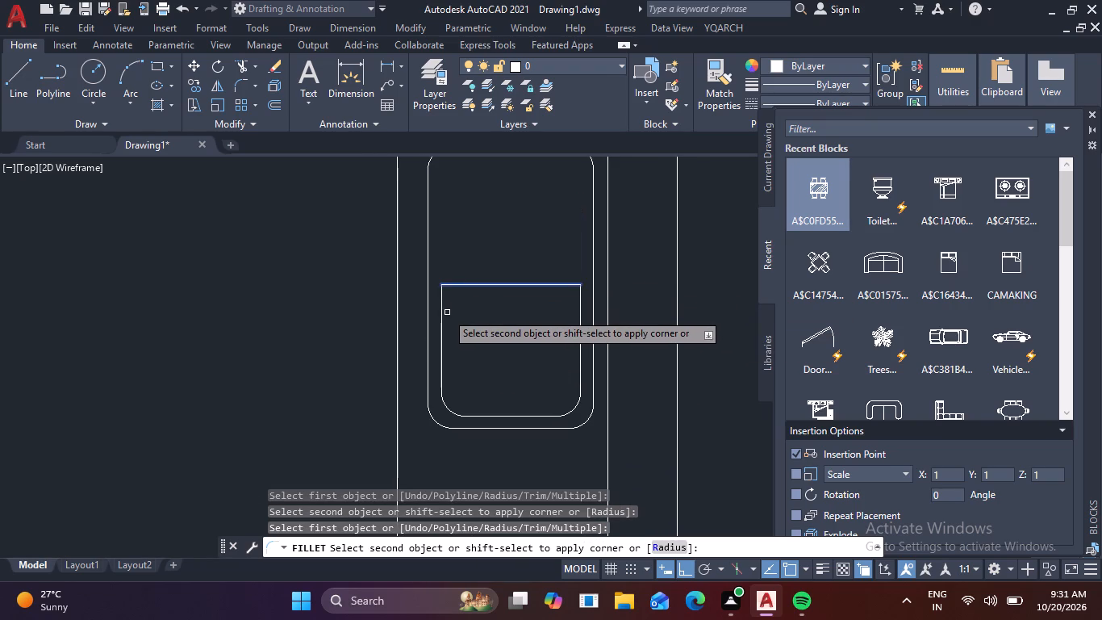
left_click(444, 312)
left_click(442, 313)
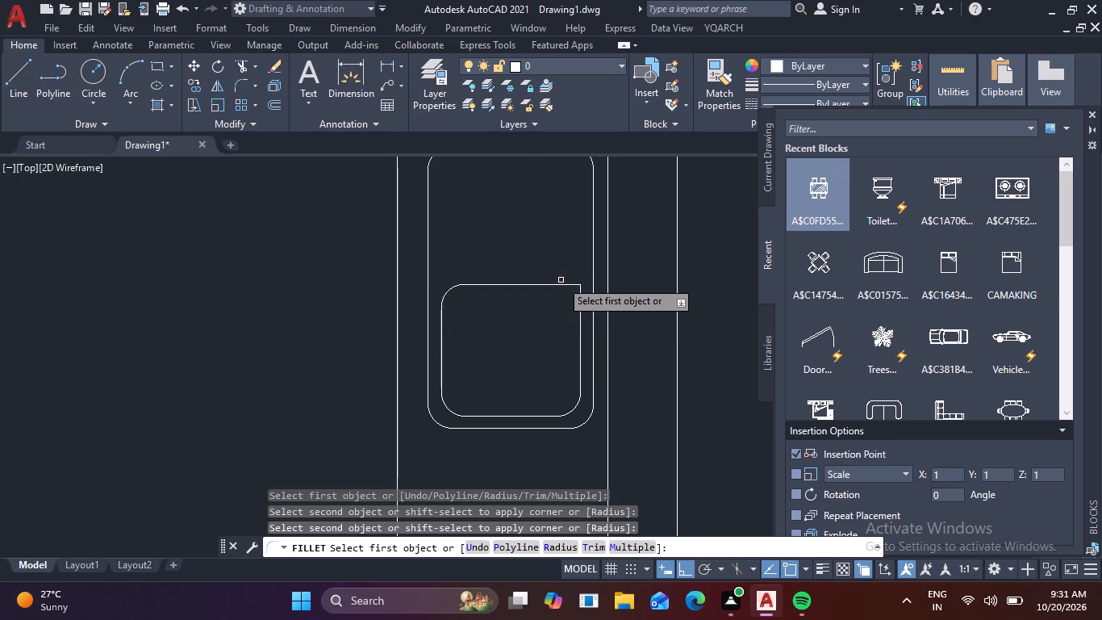
left_click(564, 286)
left_click(579, 300)
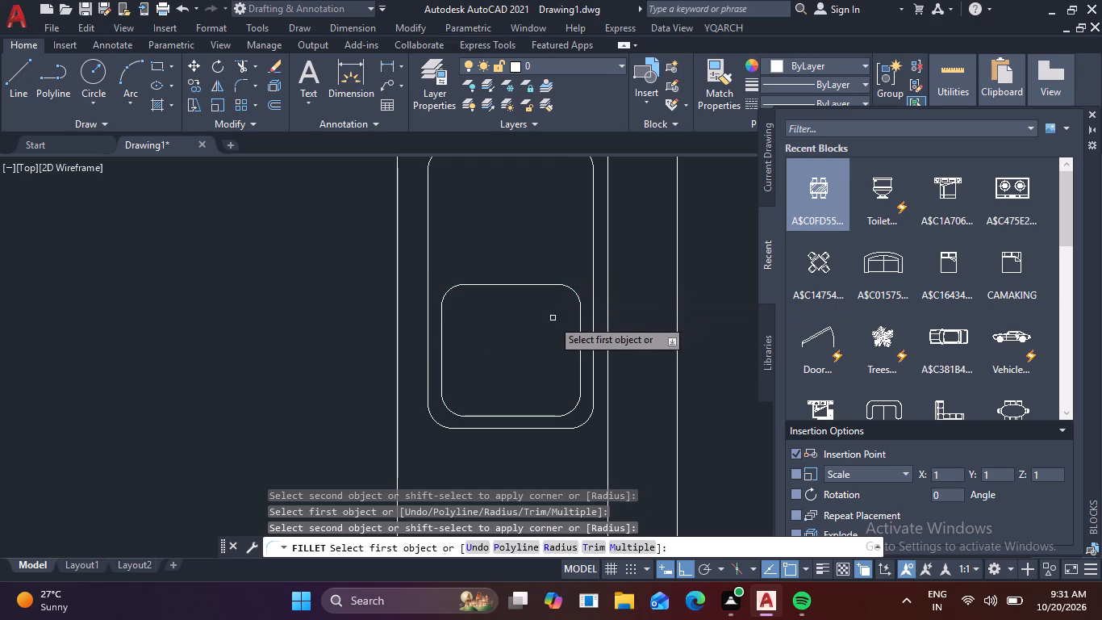
key("Escape")
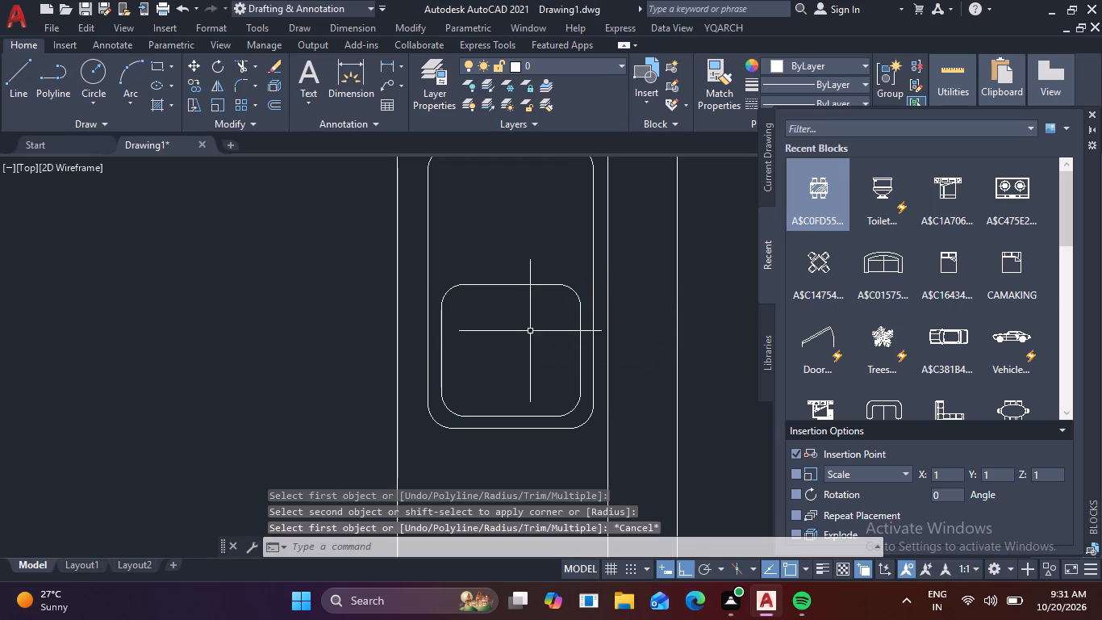
Draw a drain circle with a radius of about 0.8" near the east side of the inner sink basin.
key("c")
key("space")
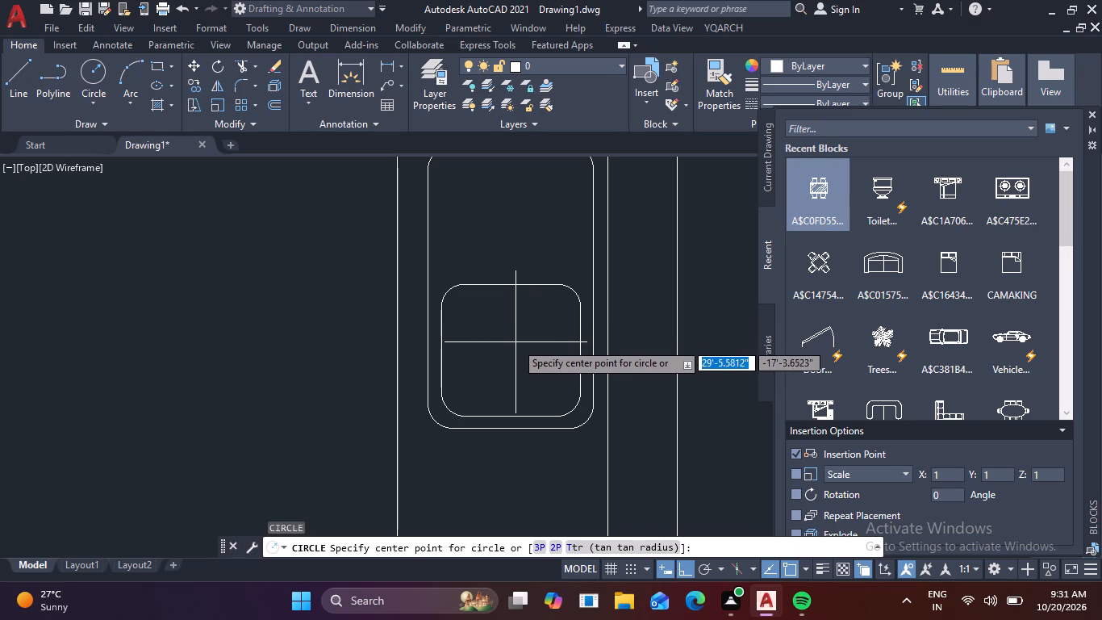
scroll(548, 345, "up", 2)
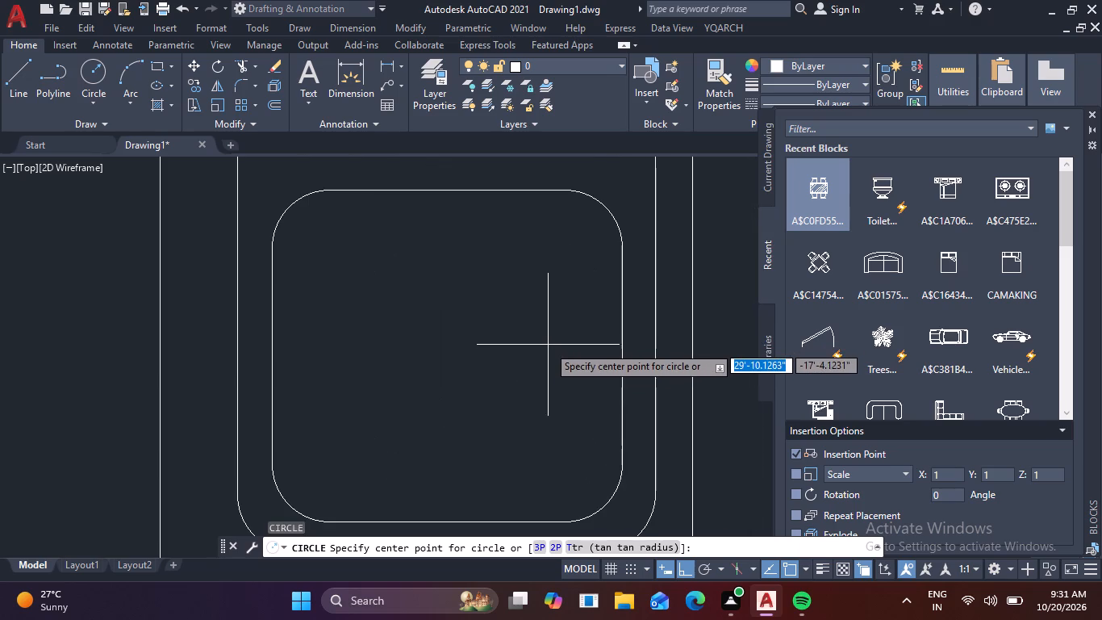
left_click(559, 360)
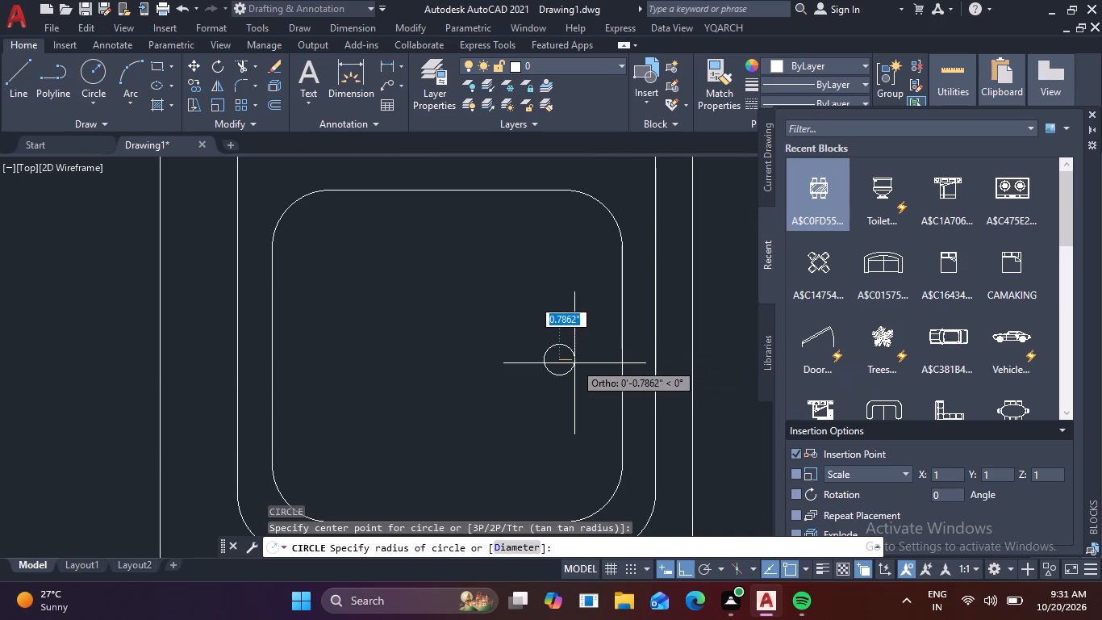
left_click(574, 363)
Draw a horizontal line about 1'-6" long just north of the basin, aligned with the basin's west and east edges.
scroll(520, 329, "down", 3)
middle_click_drag(490, 320, 489, 395)
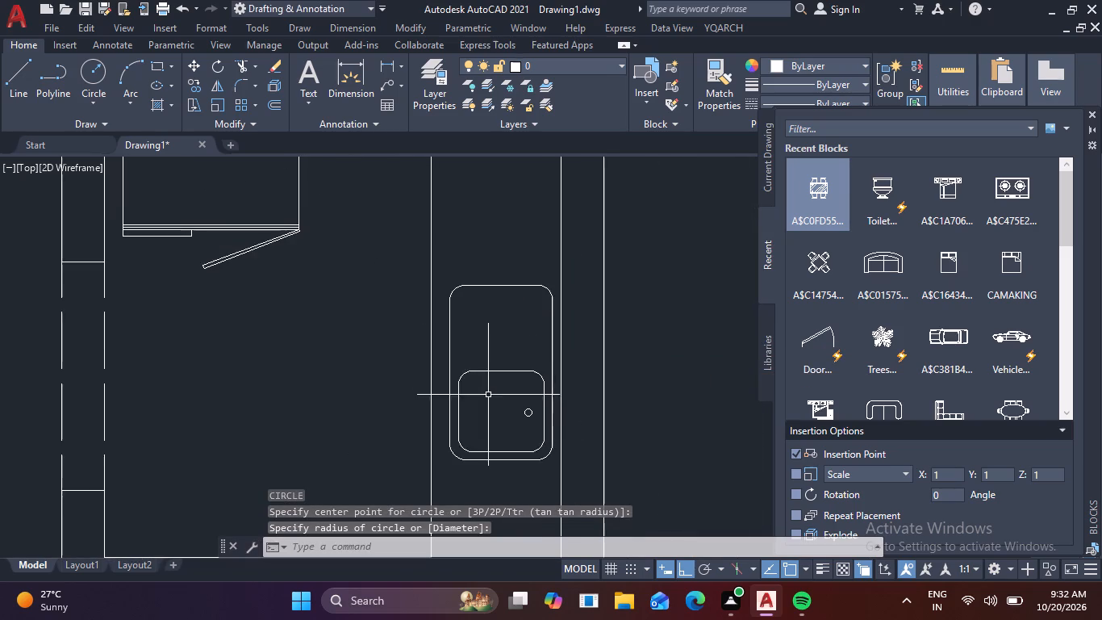
key("l")
key("space")
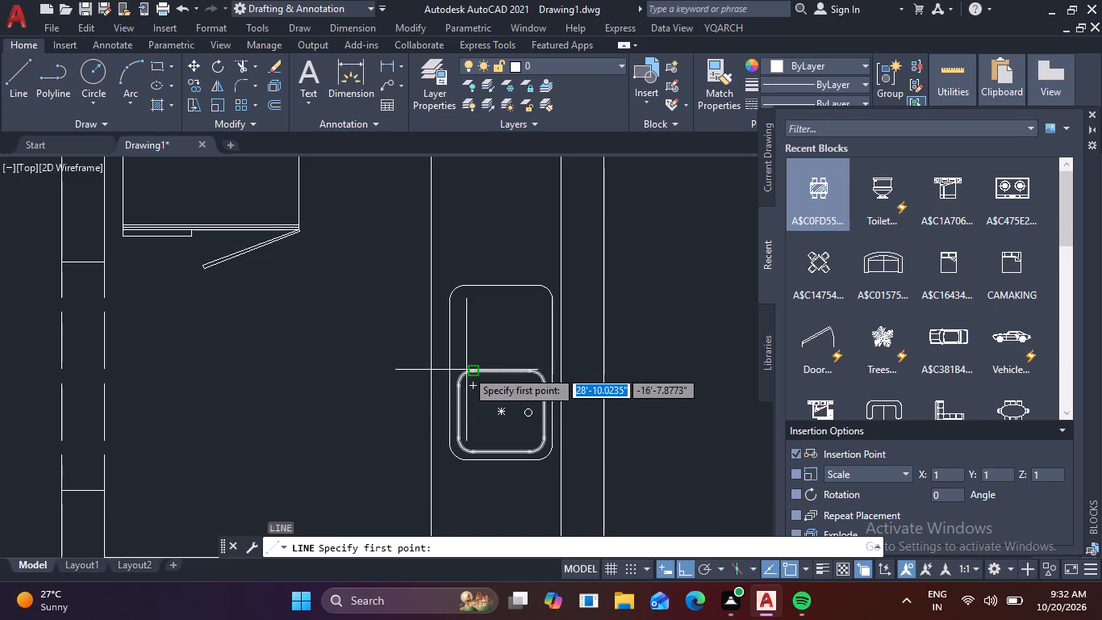
scroll(461, 370, "up", 3)
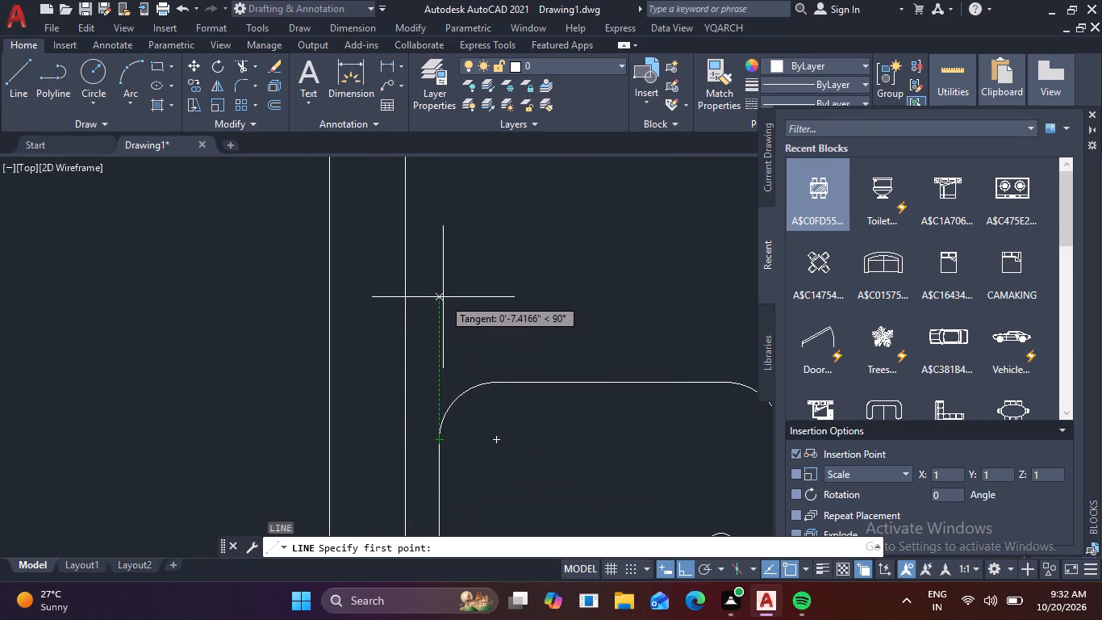
left_click(440, 308)
middle_click_drag(564, 304, 249, 302)
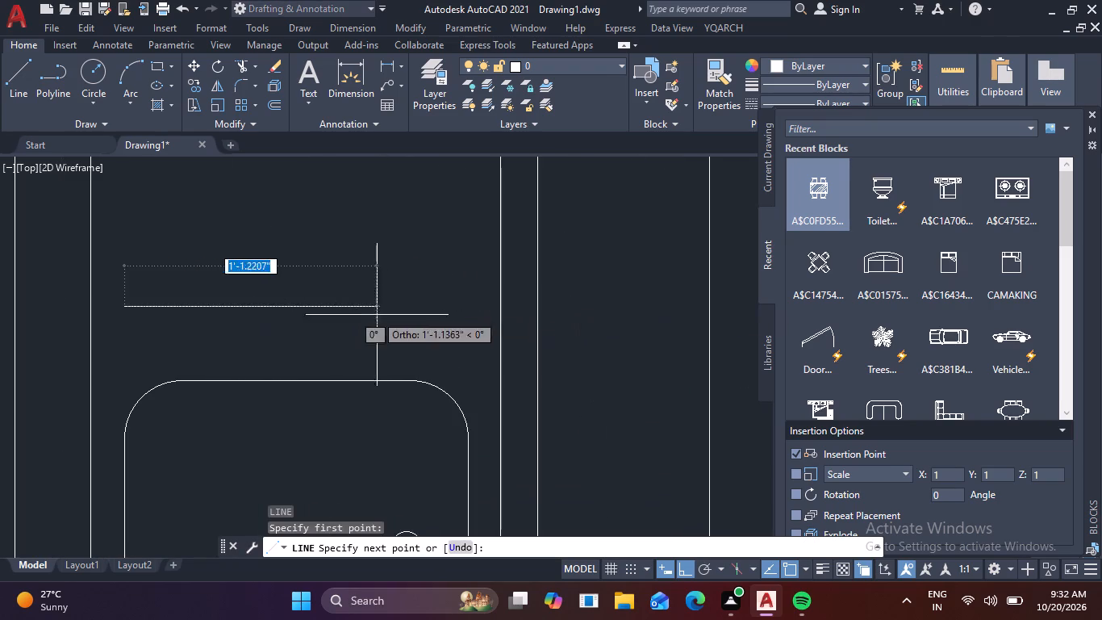
left_click(468, 309)
key("Escape")
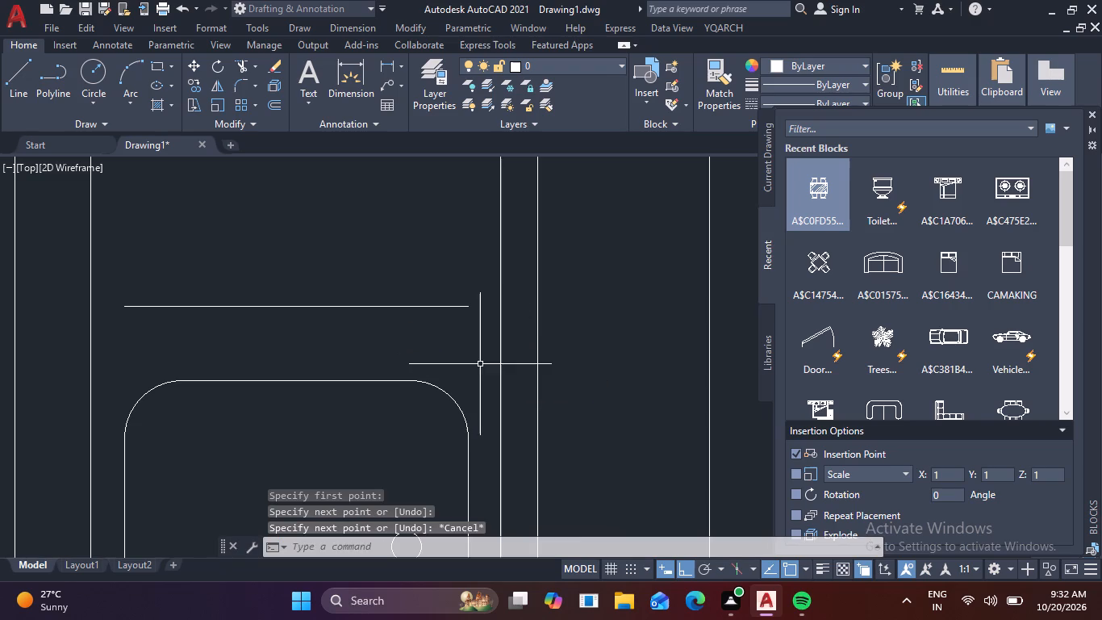
Copy the line northward as a fitted array of 15 items over about 1' to form the sink's drainboard.
left_click_drag(477, 358, 466, 342)
left_click(373, 263)
type("co")
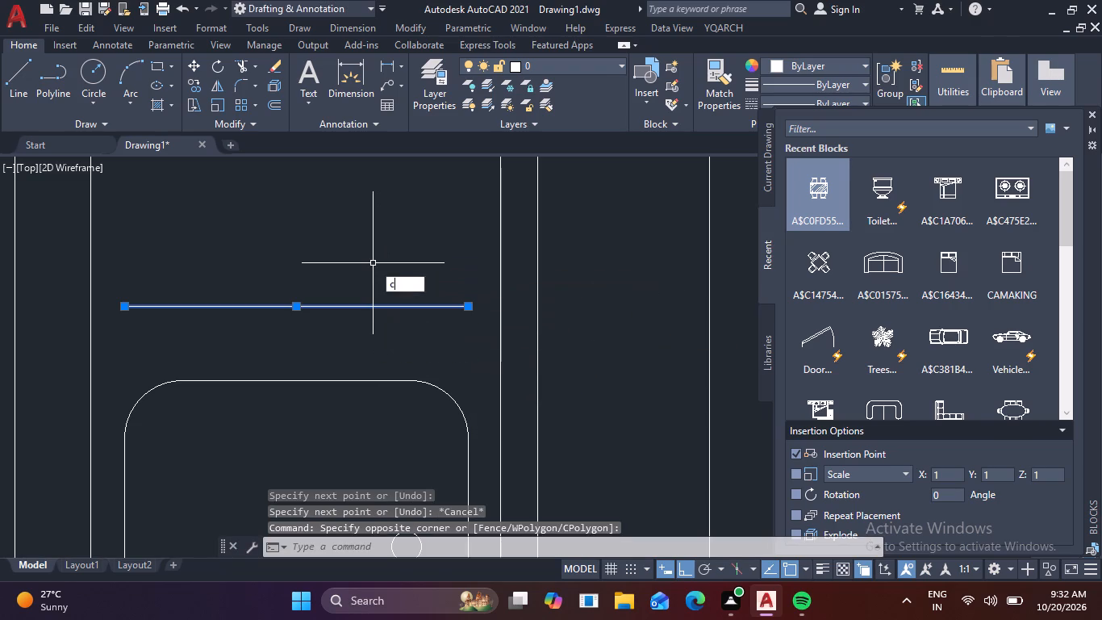
key("space")
left_click(468, 308)
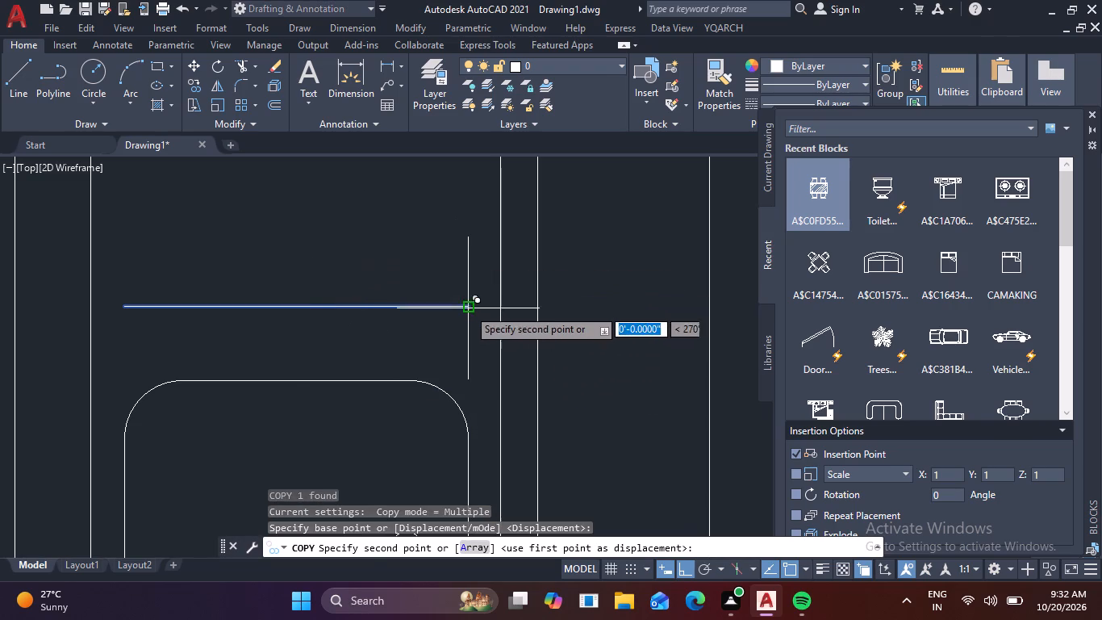
left_click(478, 550)
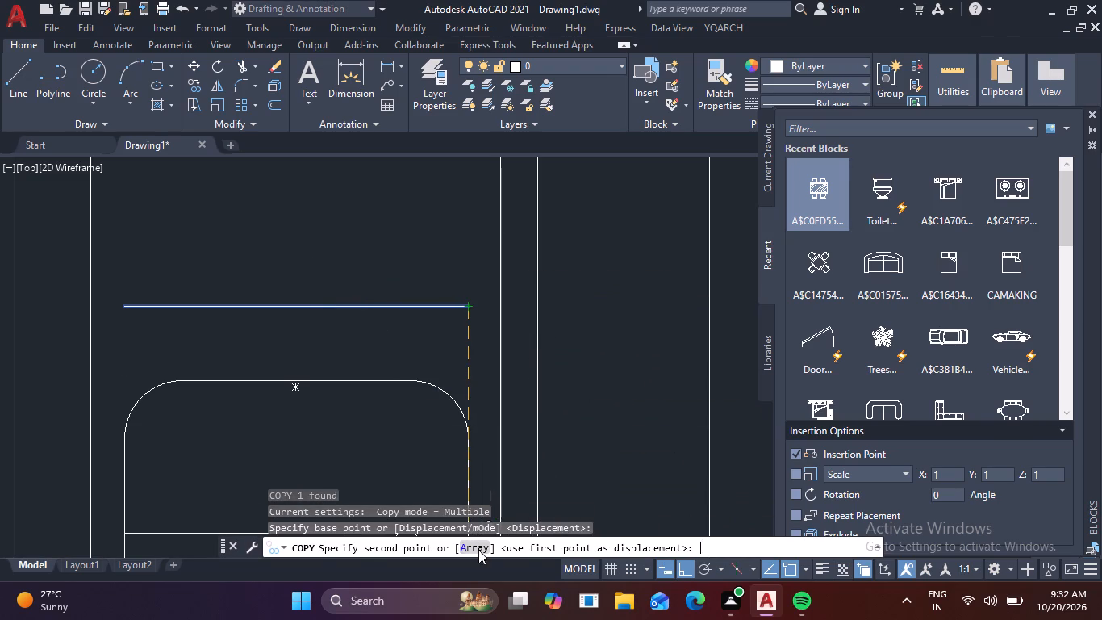
key("1")
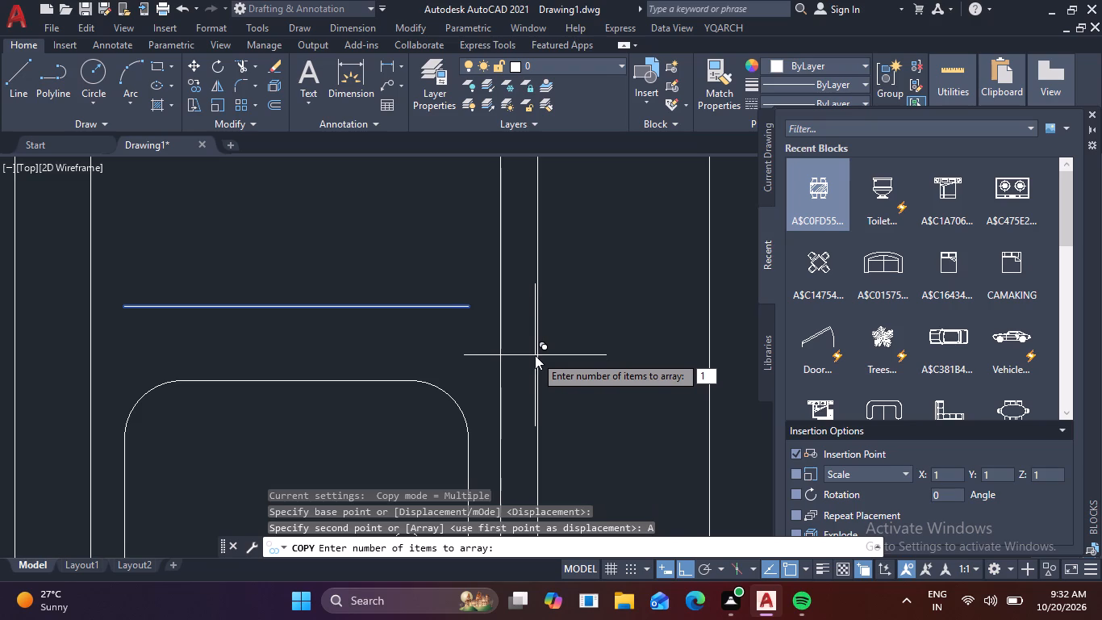
key("5")
key("space")
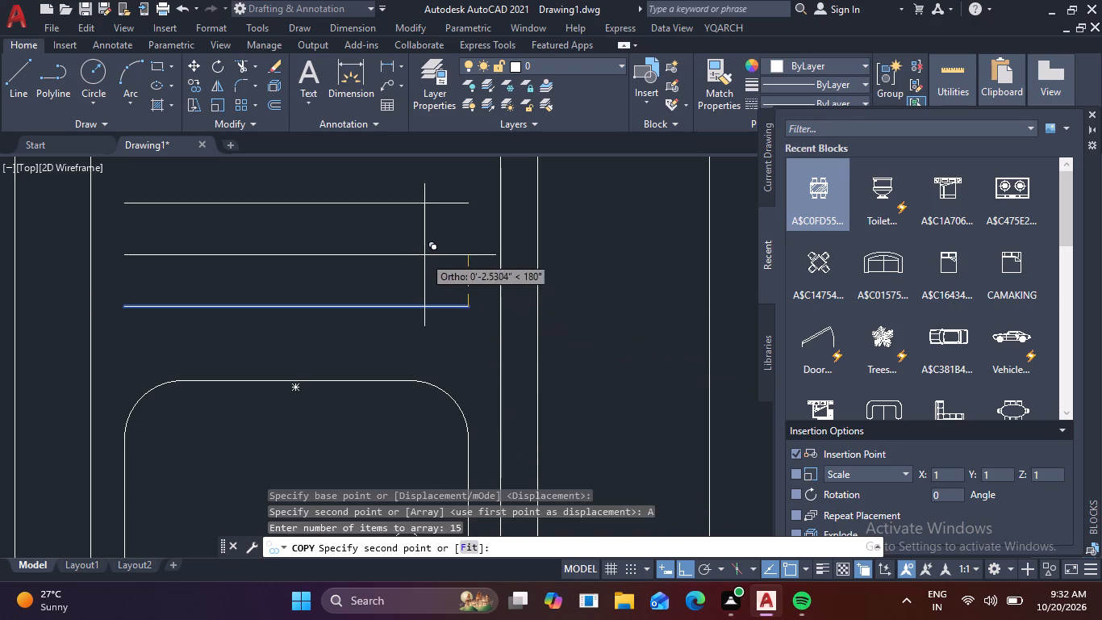
left_click(476, 547)
scroll(440, 365, "down", 2)
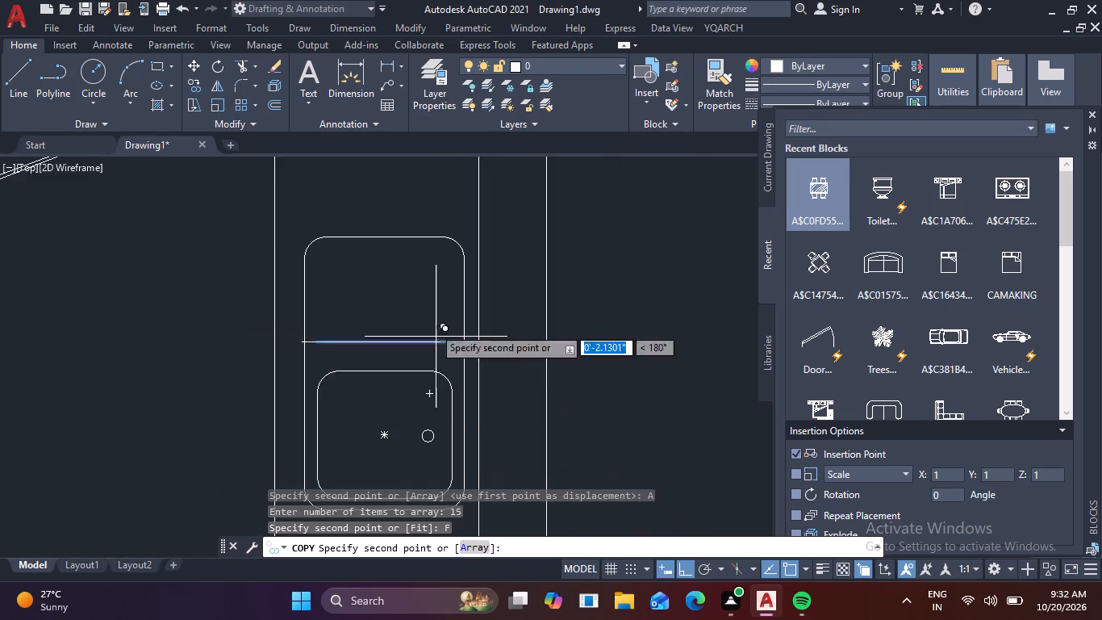
middle_click_drag(432, 317, 453, 397)
scroll(462, 337, "up", 2)
middle_click_drag(462, 337, 481, 249)
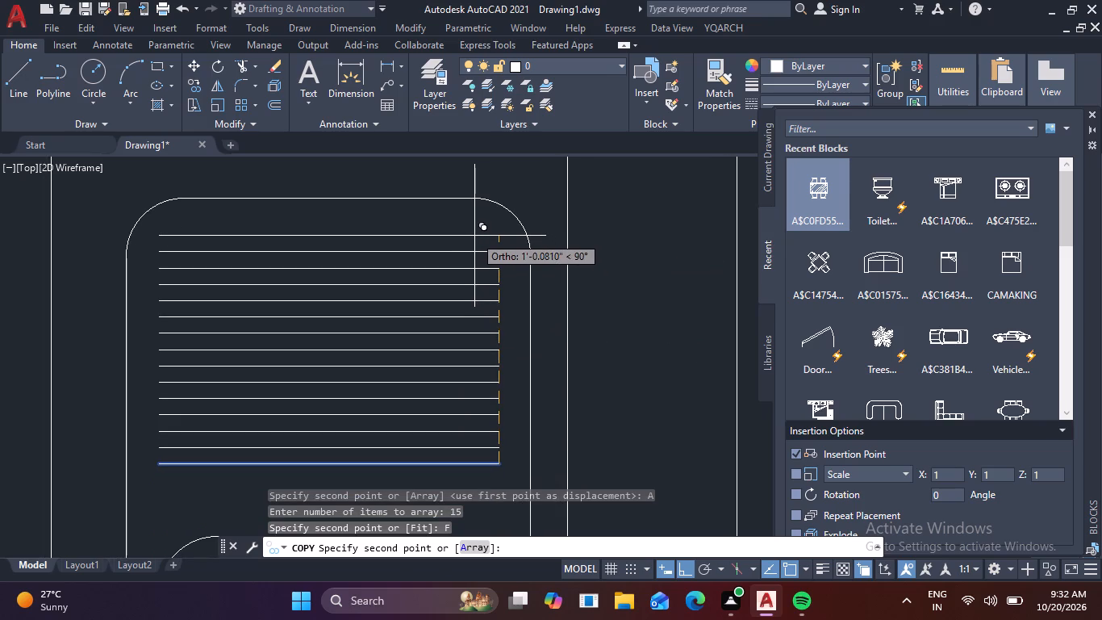
left_click(479, 232)
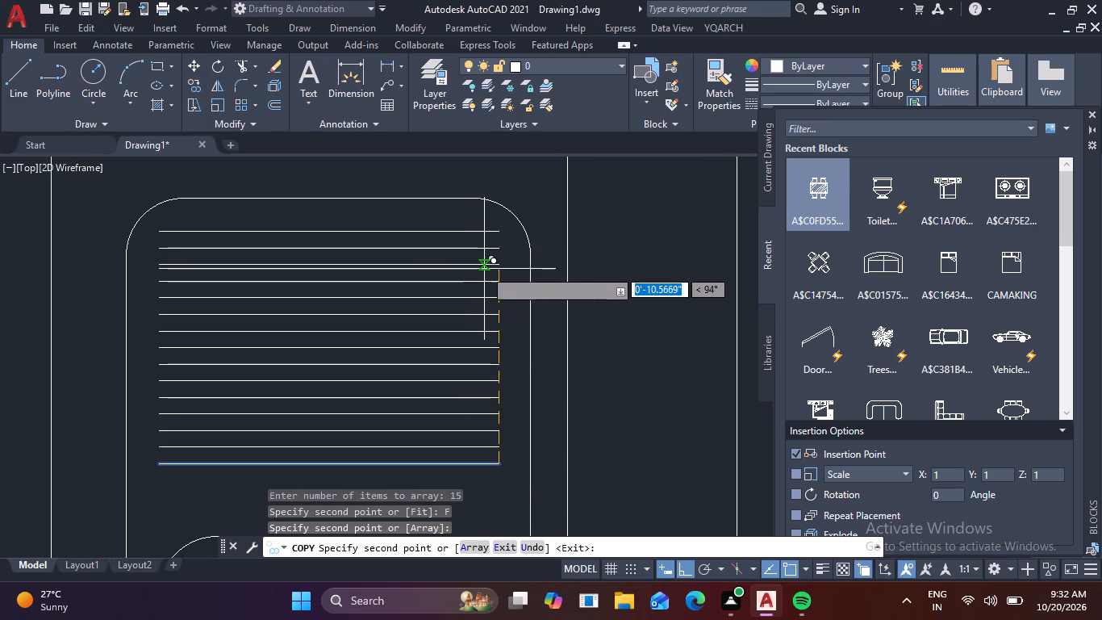
key("Escape")
Insert the two-burner stove block in the empty space east of the kitchen.
scroll(486, 267, "down", 4)
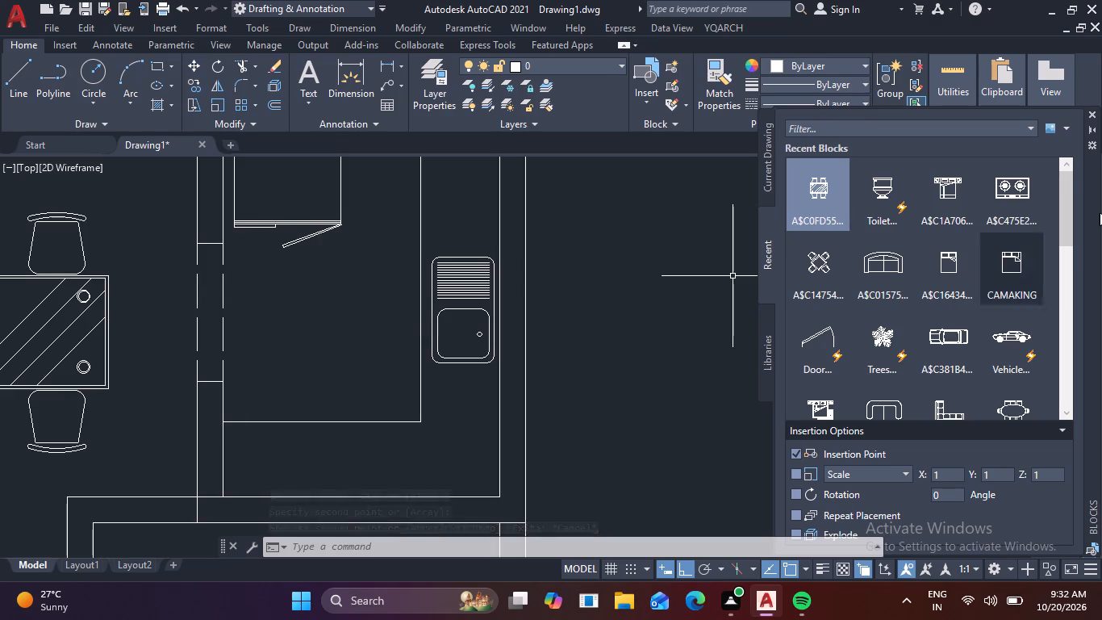
left_click_drag(1016, 192, 688, 308)
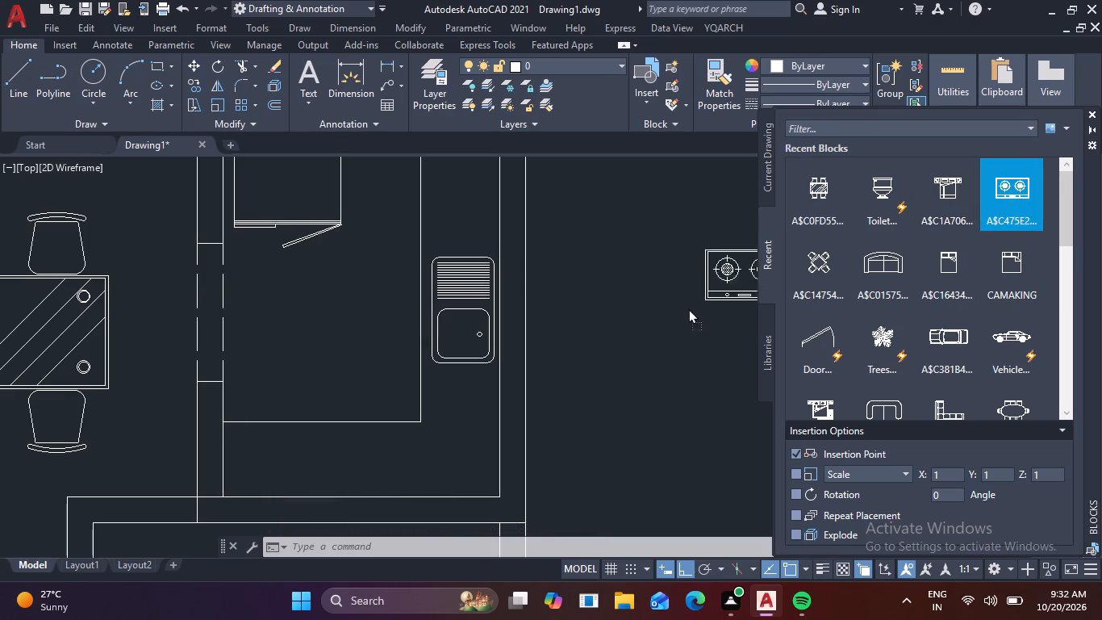
left_click_drag(688, 308, 582, 341)
Rotate the stove block 180° about its northeast corner.
left_click(678, 357)
left_click(636, 276)
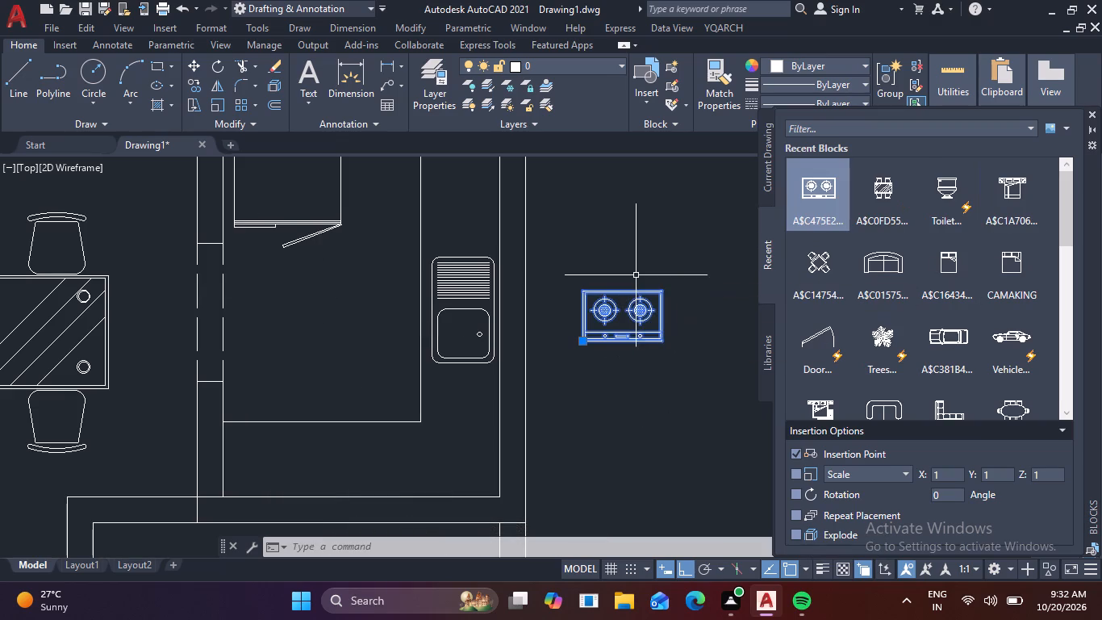
key("r")
key("o")
key("space")
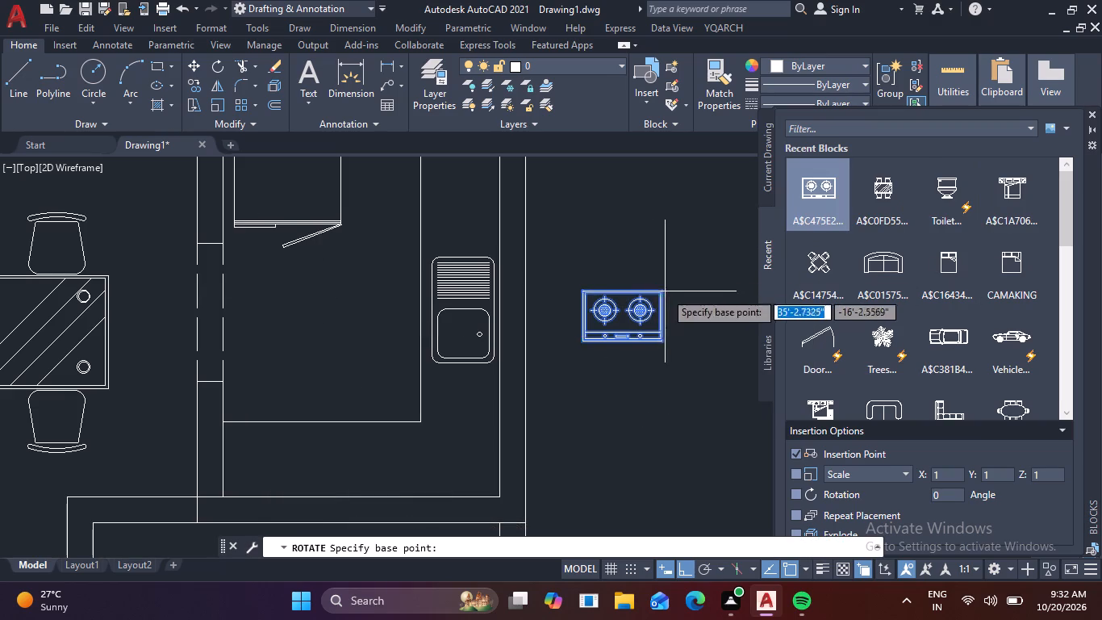
left_click(668, 288)
left_click(336, 304)
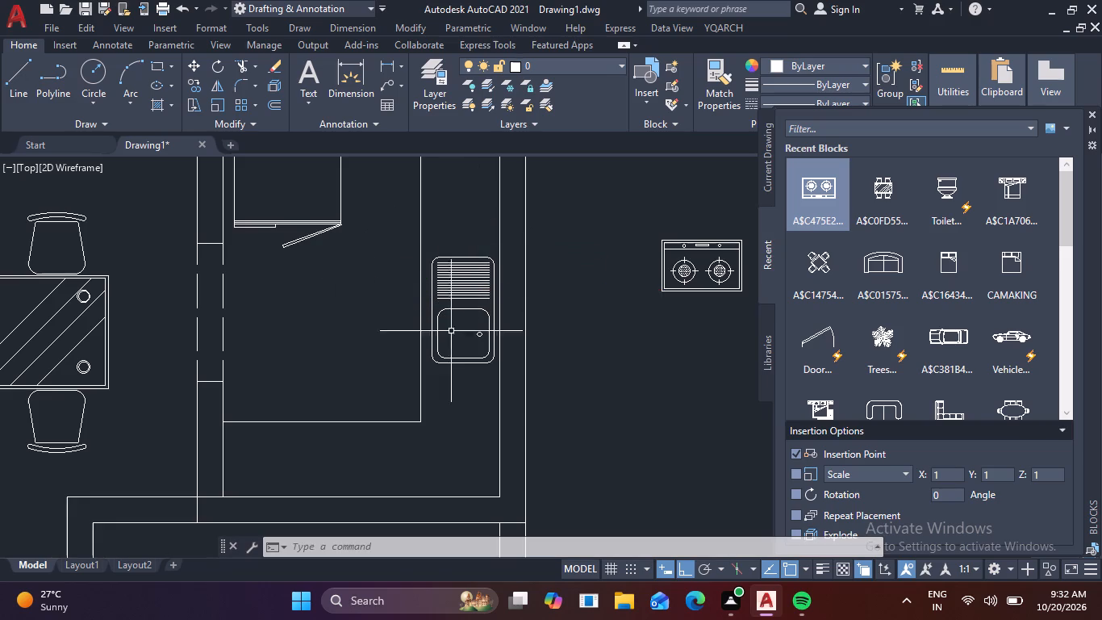
Move the stove block onto the kitchen's south counter, with Ortho turned off.
left_click(749, 349)
left_click(689, 266)
key("m")
key("space")
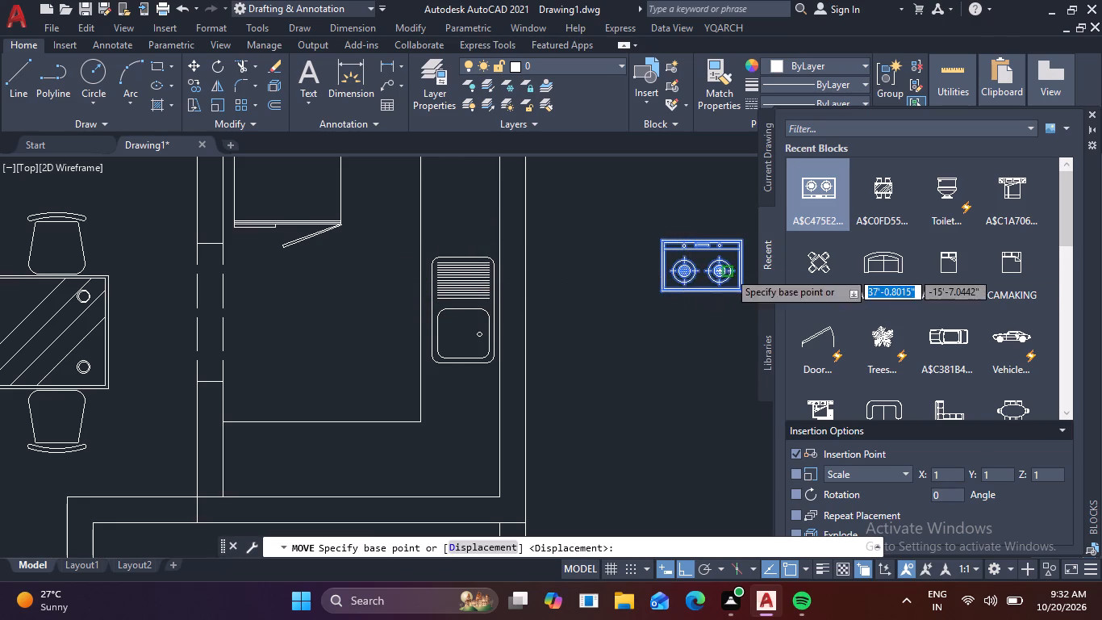
left_click(728, 271)
key("F8")
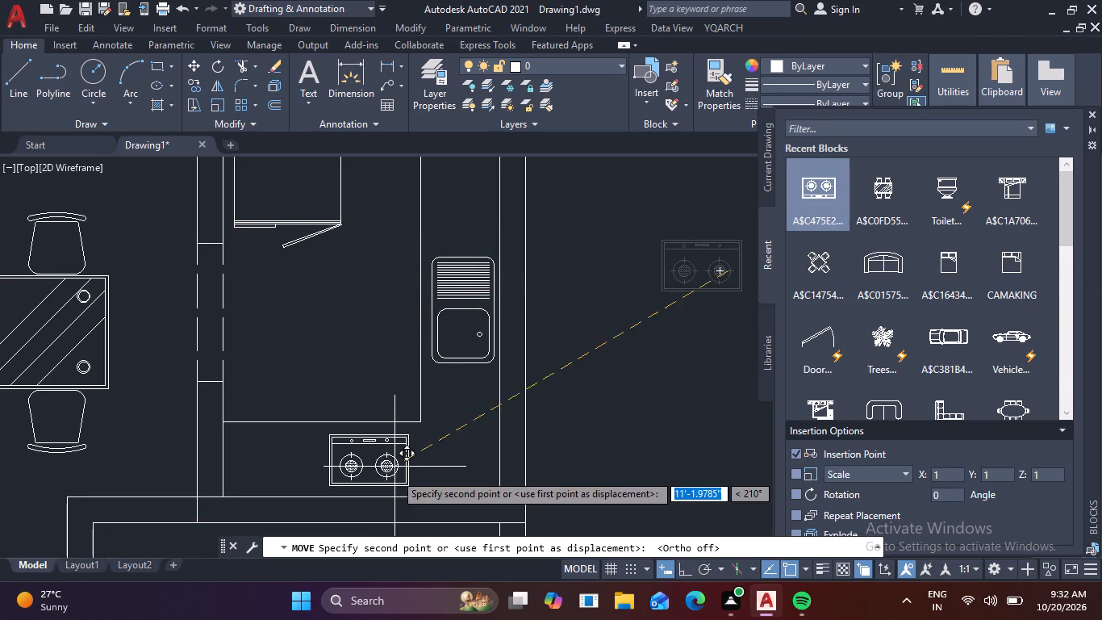
scroll(405, 442, "up", 1)
middle_click_drag(371, 479, 408, 417)
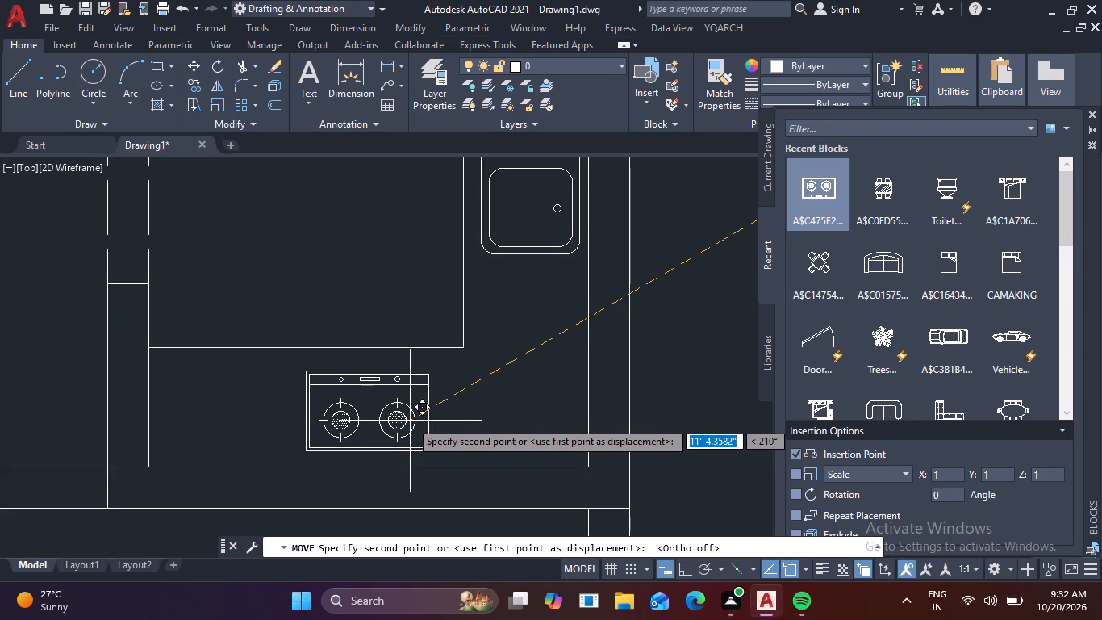
left_click(410, 421)
Insert the L-shaped sofa block in the empty space west of the floor plan.
scroll(590, 428, "down", 2)
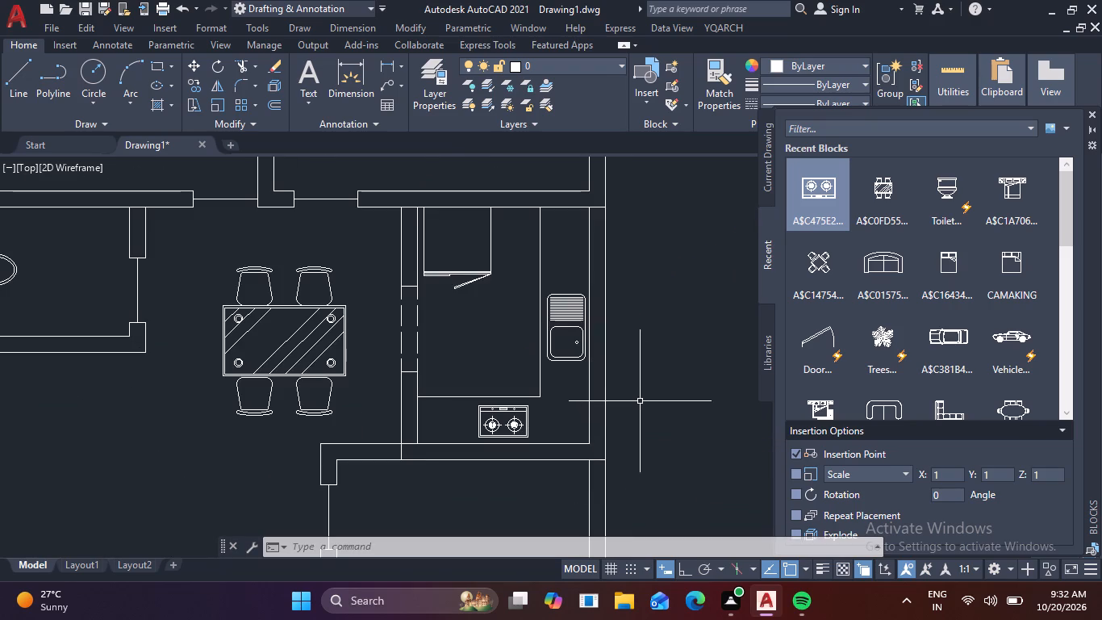
scroll(393, 239, "down", 1)
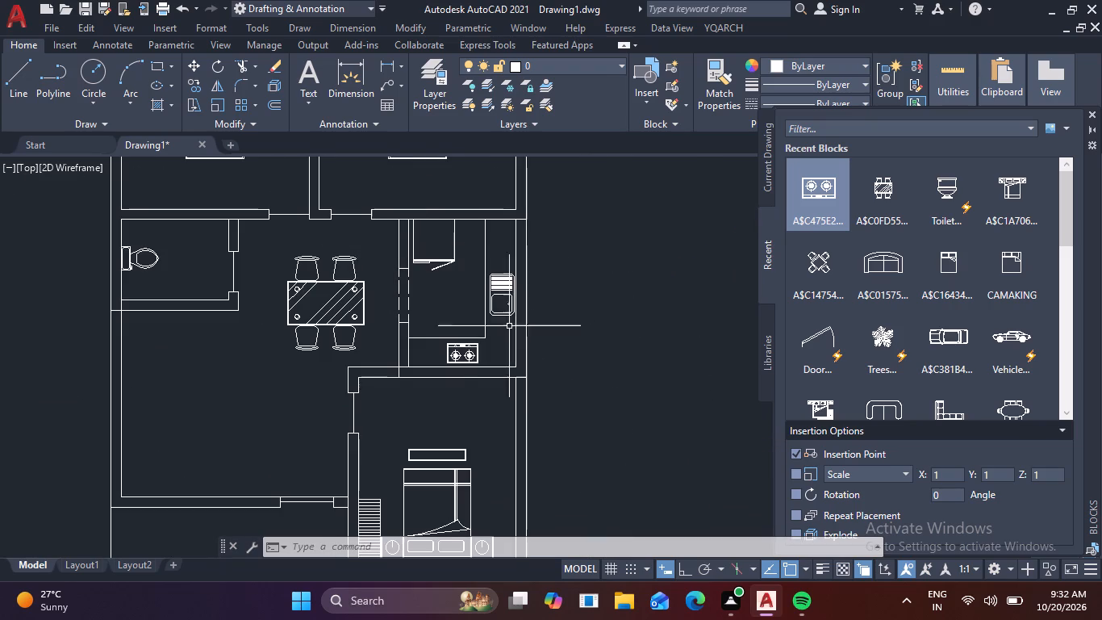
middle_click_drag(371, 331, 563, 308)
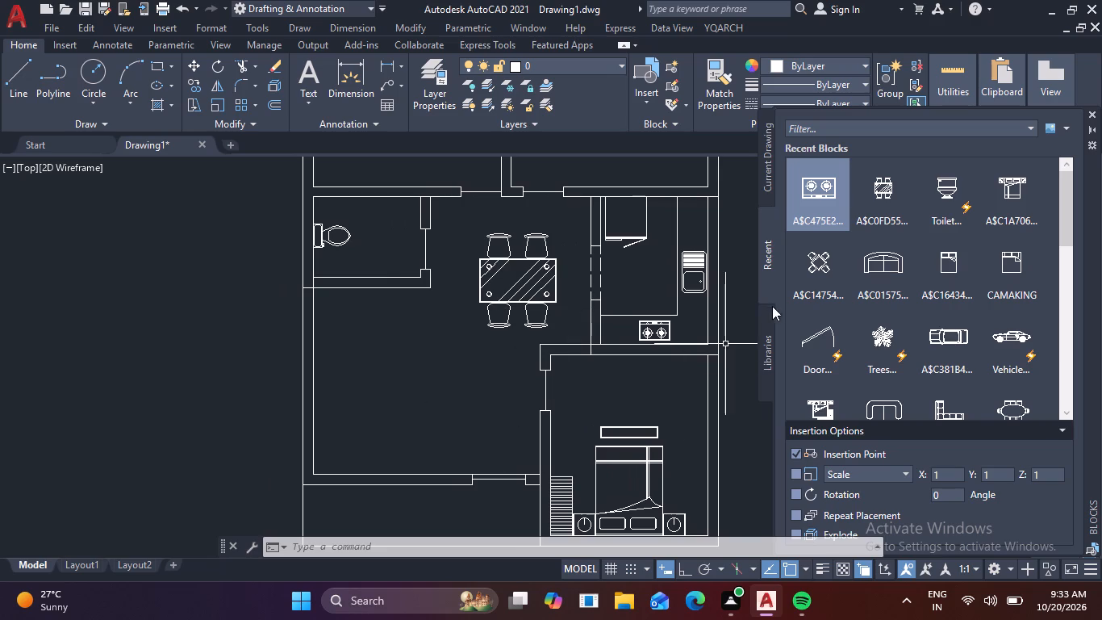
middle_click_drag(929, 377, 925, 272)
scroll(935, 345, "down", 1)
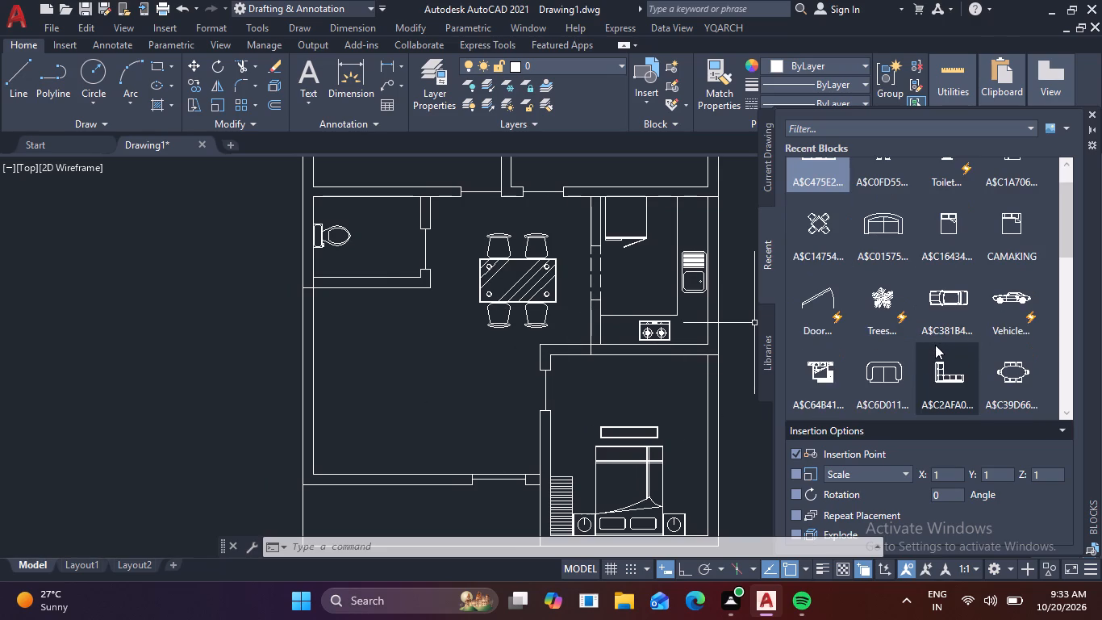
left_click_drag(938, 358, 181, 339)
Scale the L-shaped sofa down slightly, using its southeast end as the base point.
left_click_drag(211, 357, 204, 349)
left_click(133, 292)
type("sc")
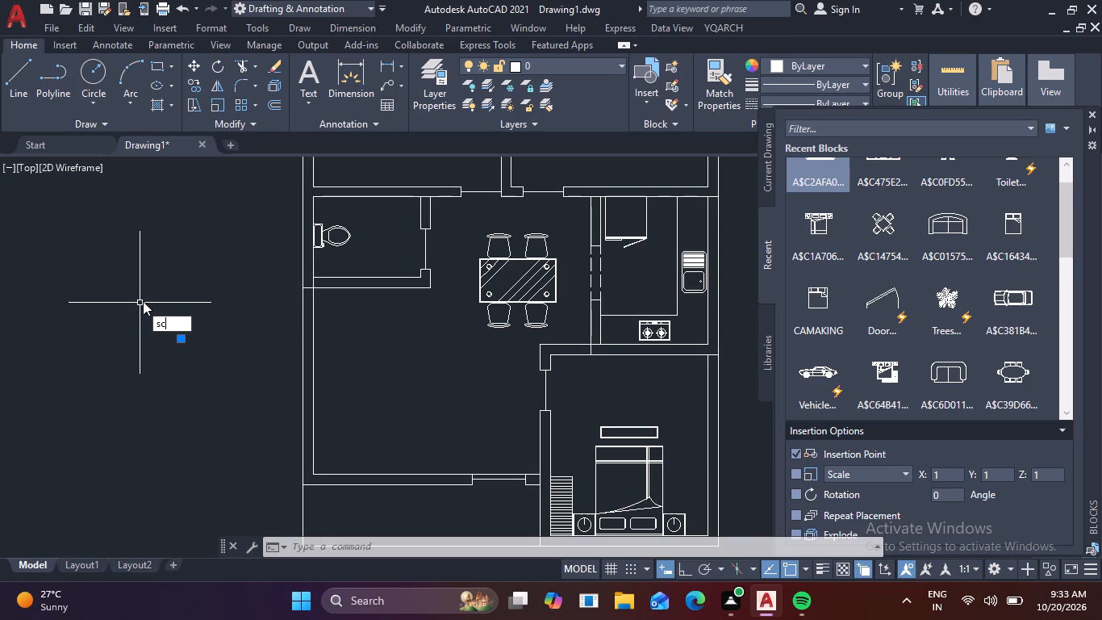
key("space")
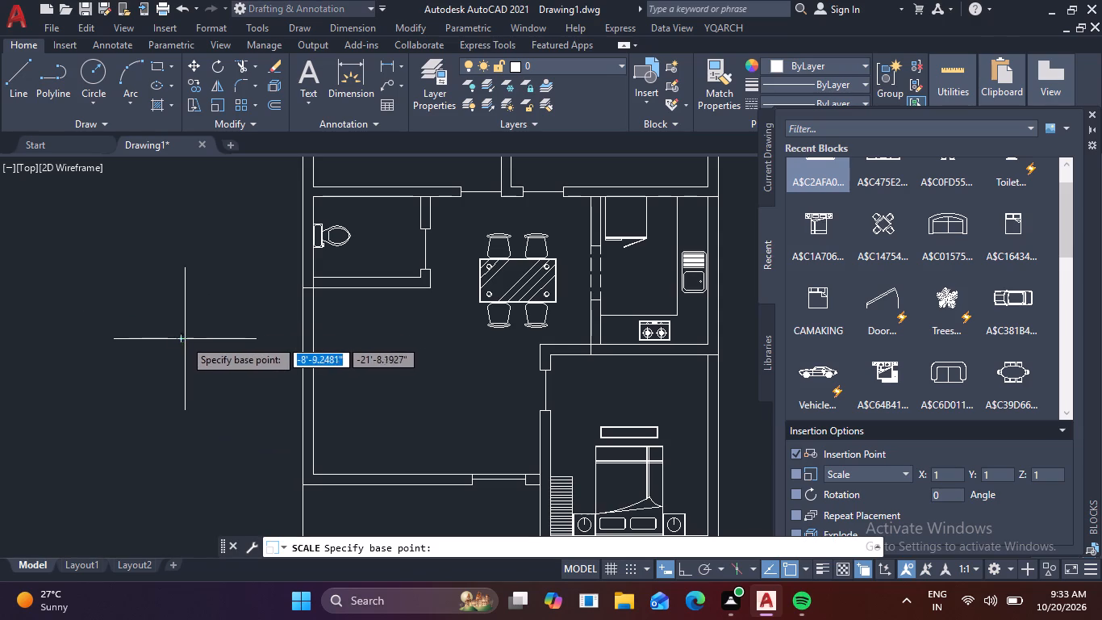
left_click(180, 339)
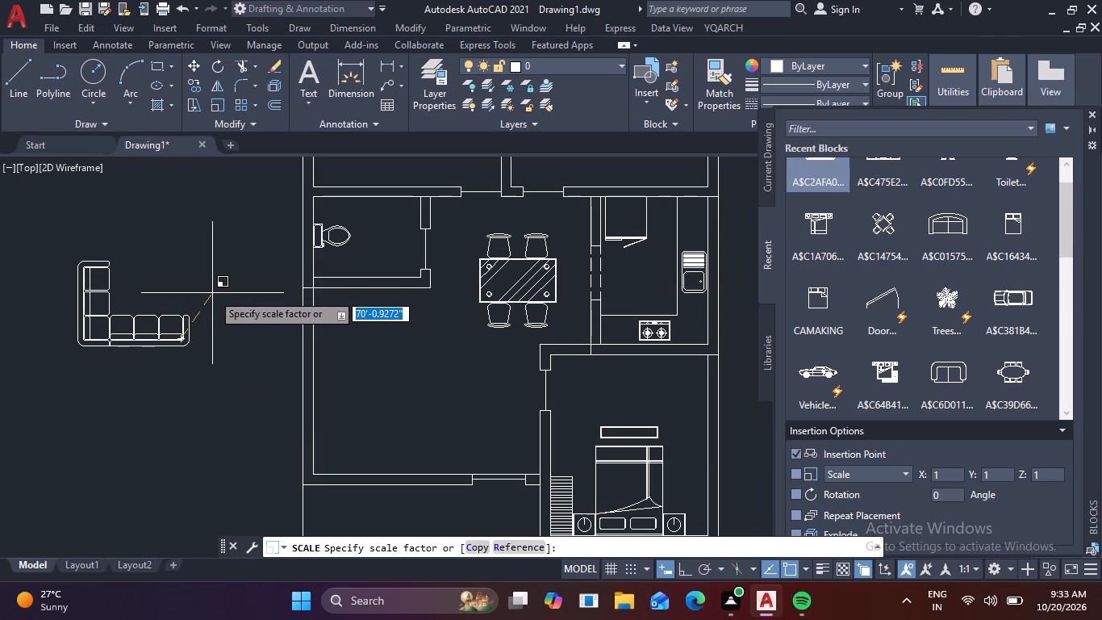
left_click(208, 299)
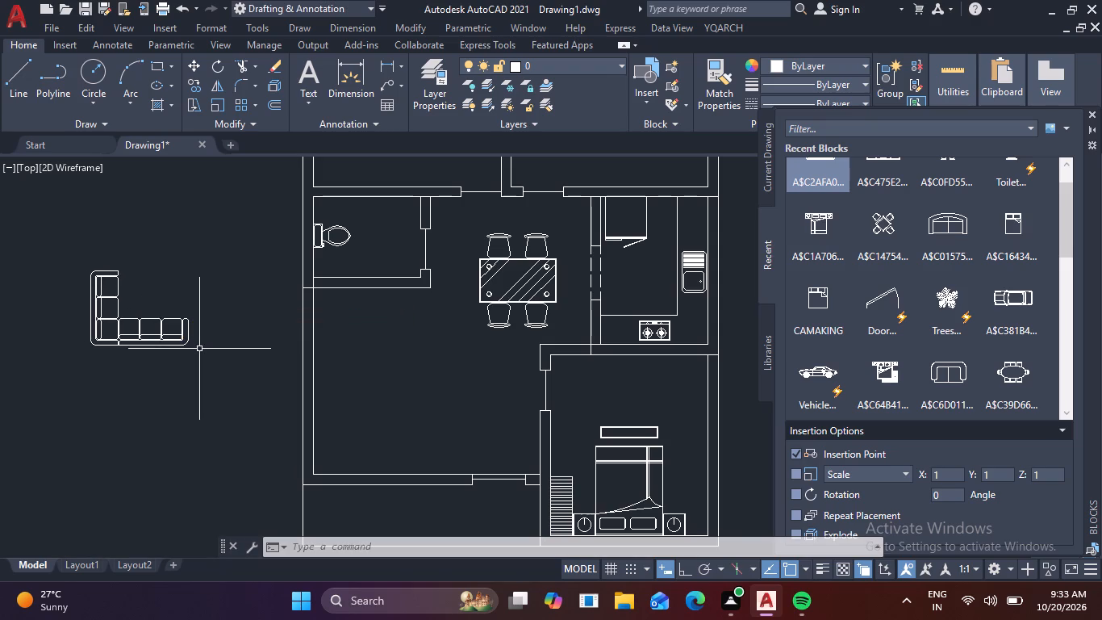
Rotate the L-shaped sofa 90° counterclockwise about its southeast end, with Ortho turned on.
left_click(202, 350)
left_click(121, 301)
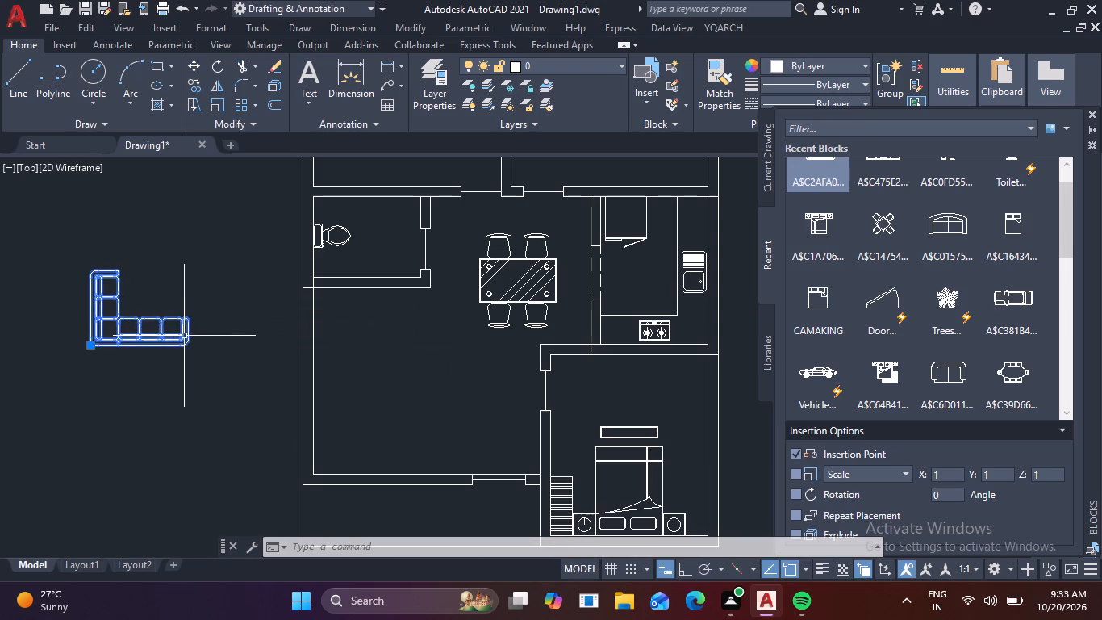
key("r")
key("o")
key("space")
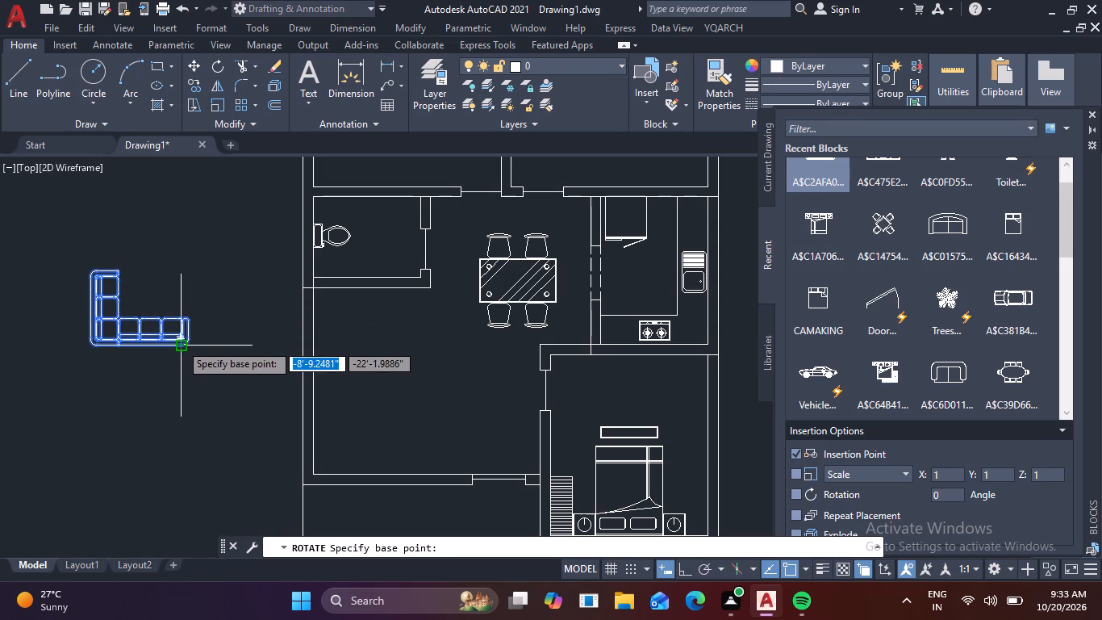
key("F8")
left_click(185, 341)
left_click(166, 224)
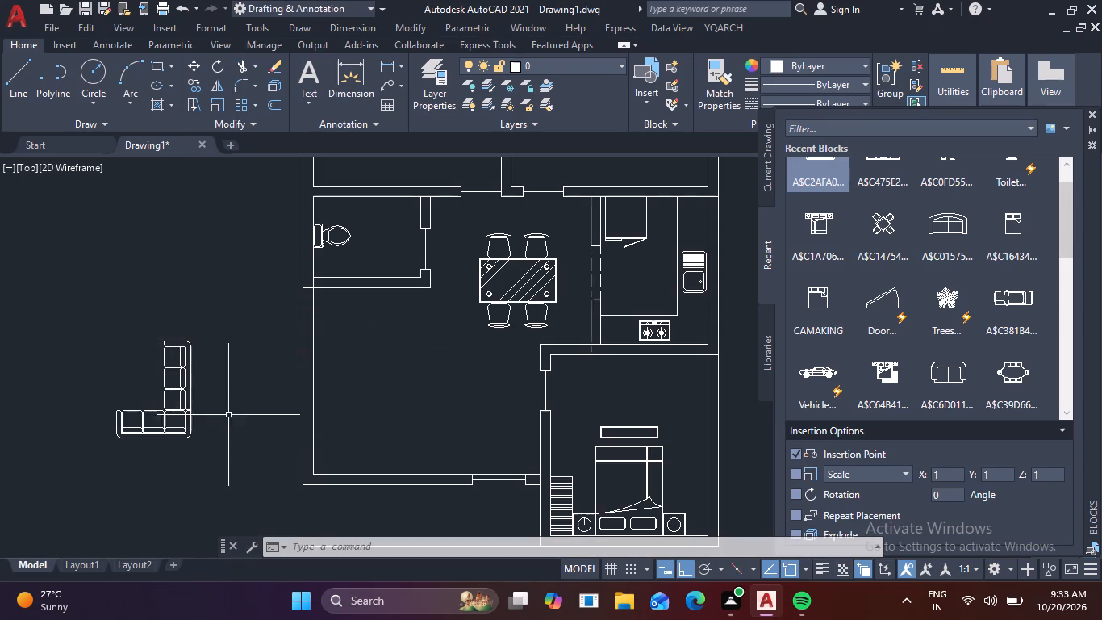
Mirror the rotated L-shaped sofa across a vertical line just west of it, keeping the original.
left_click_drag(236, 418, 228, 414)
left_click(165, 365)
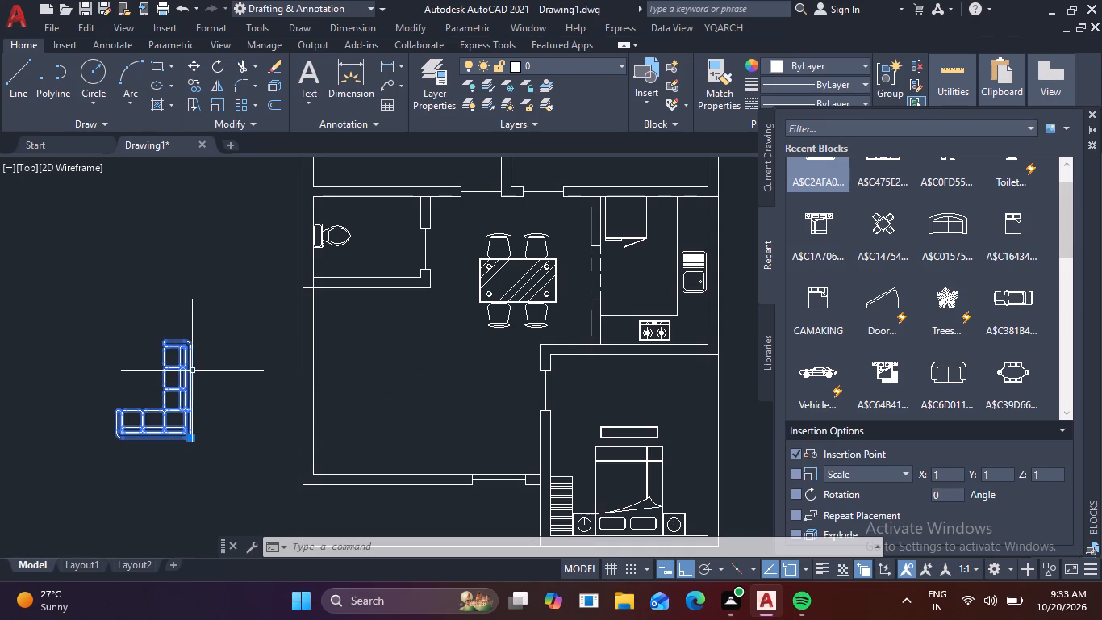
key("m")
key("i")
key("space")
middle_click_drag(144, 320, 219, 295)
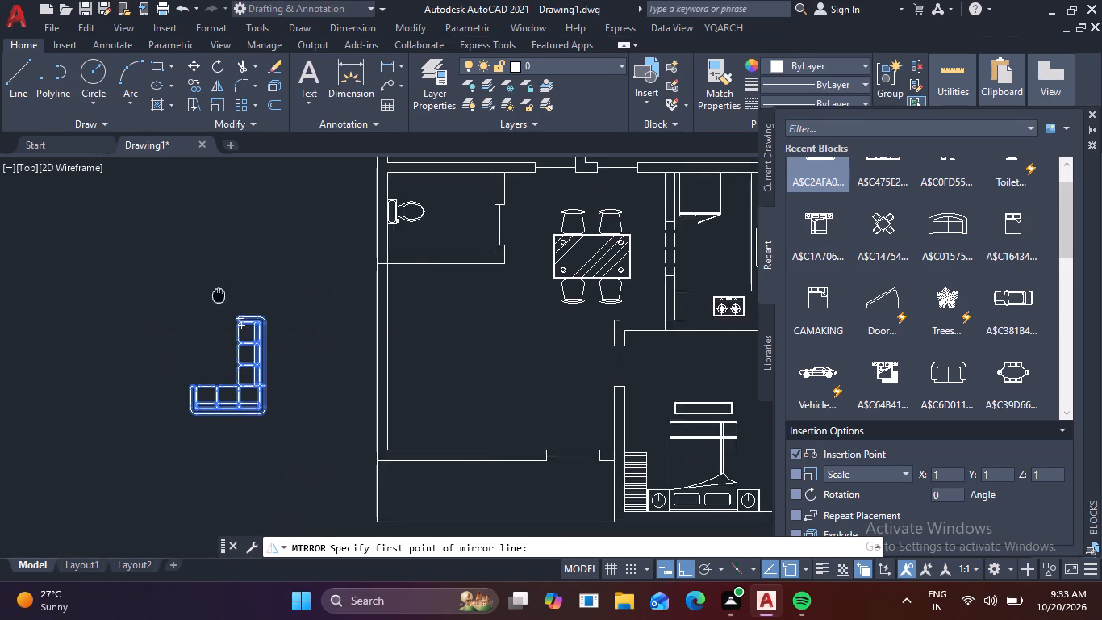
middle_click_drag(219, 295, 242, 280)
left_click(203, 258)
left_click(172, 437)
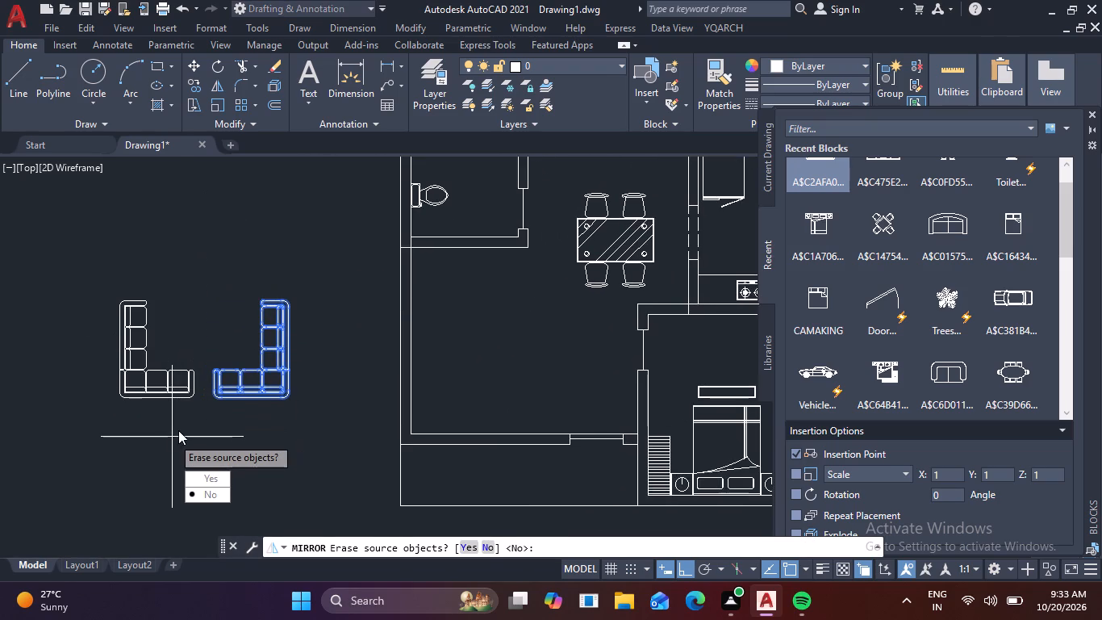
key("space")
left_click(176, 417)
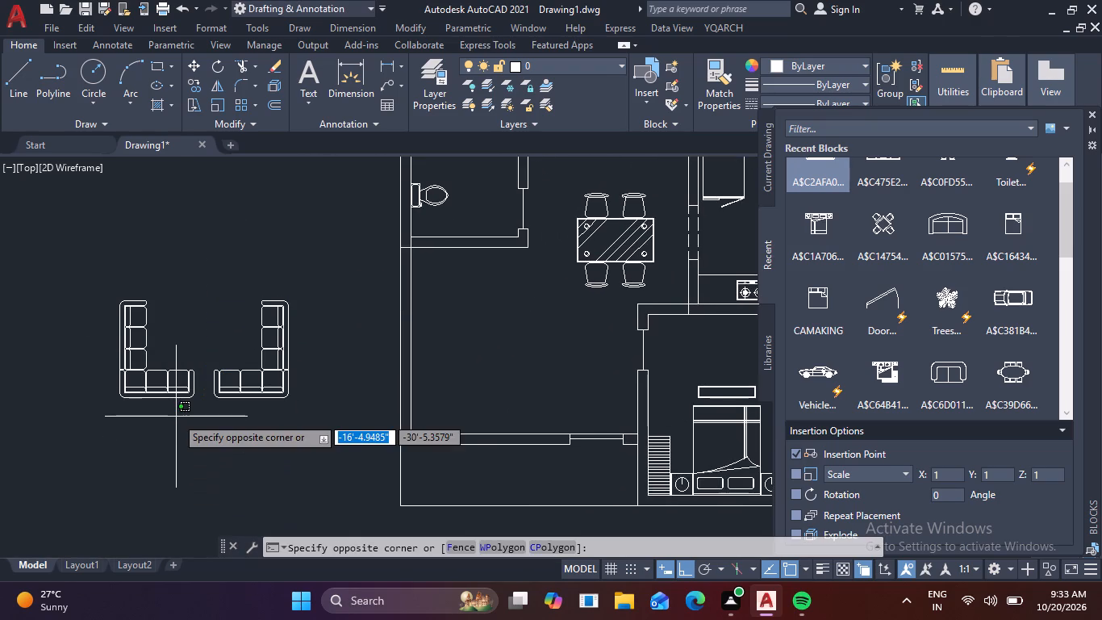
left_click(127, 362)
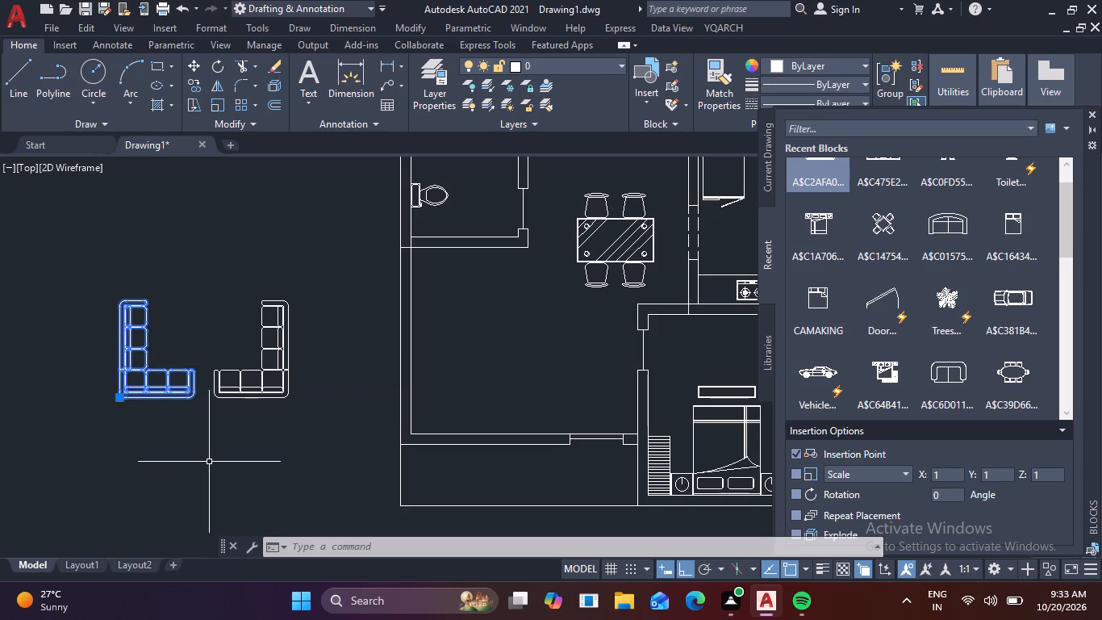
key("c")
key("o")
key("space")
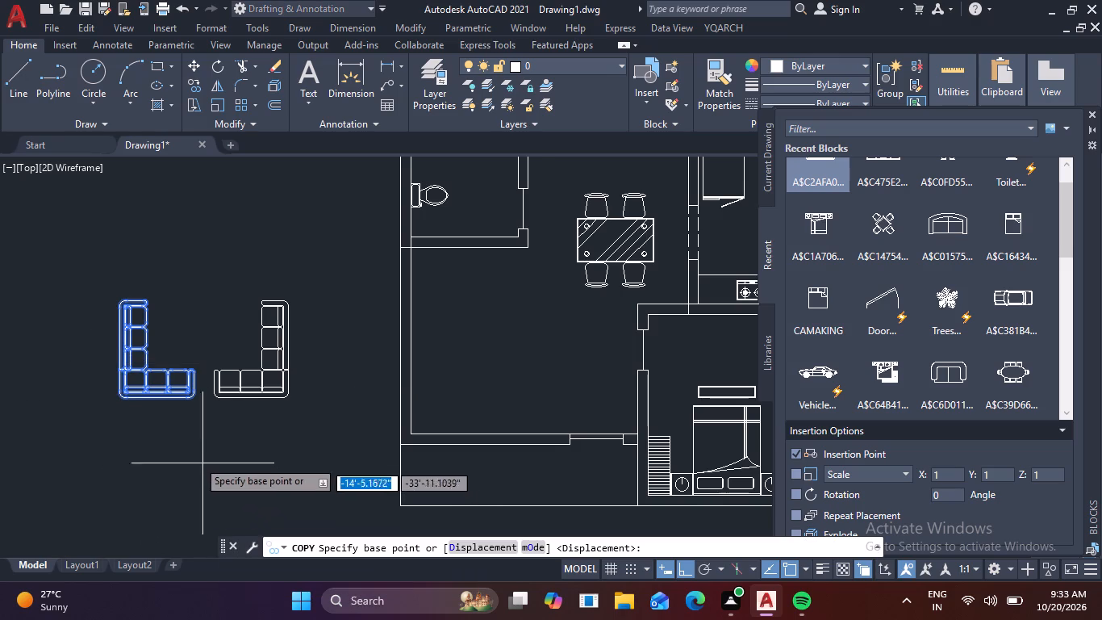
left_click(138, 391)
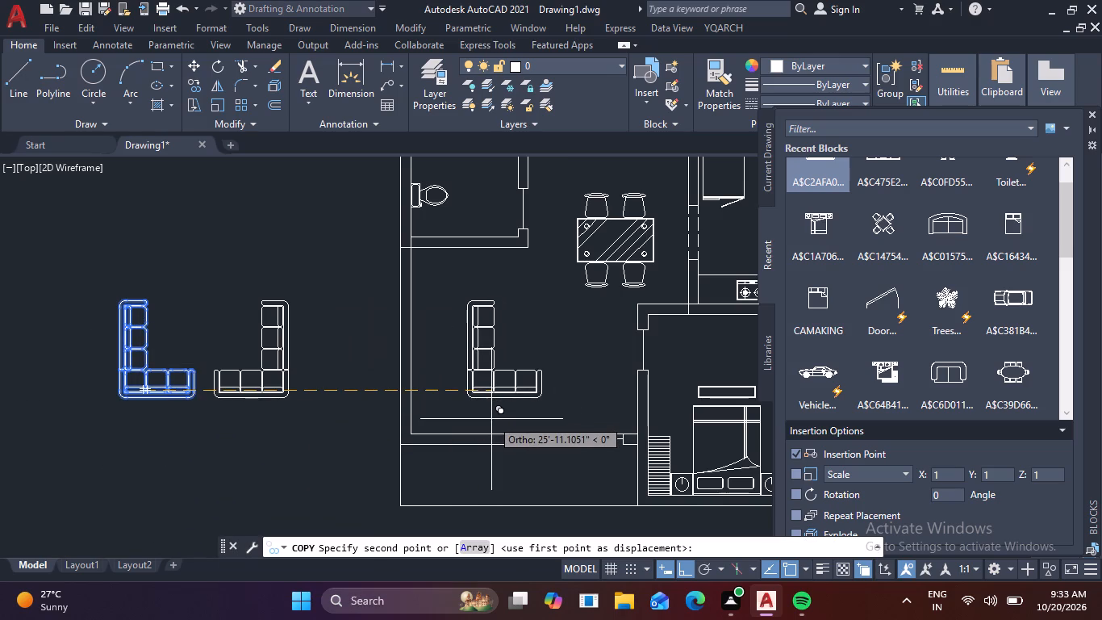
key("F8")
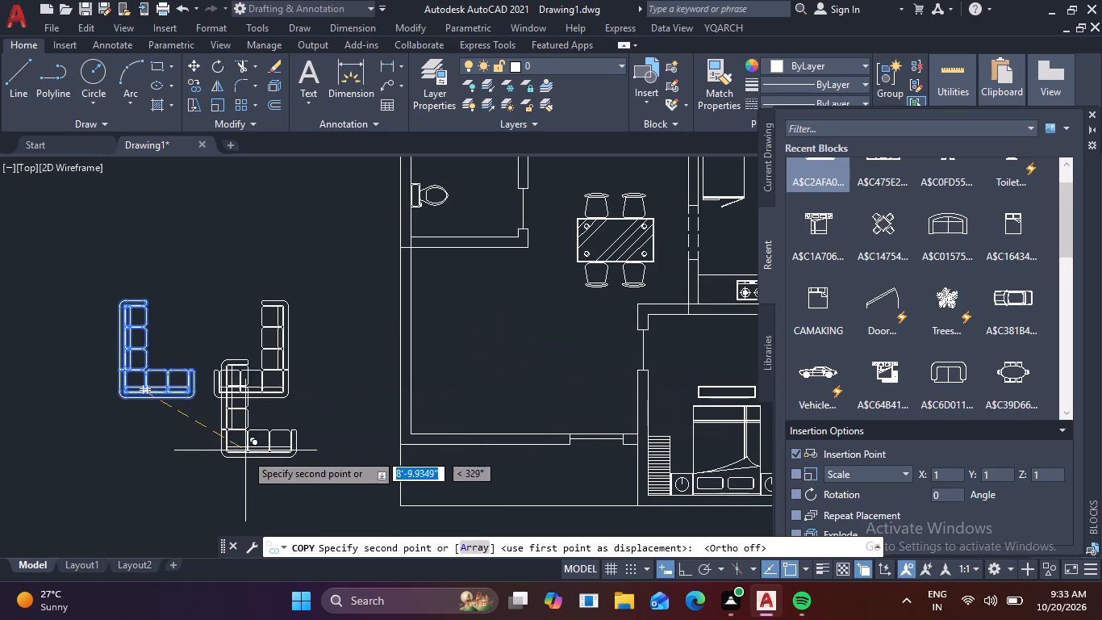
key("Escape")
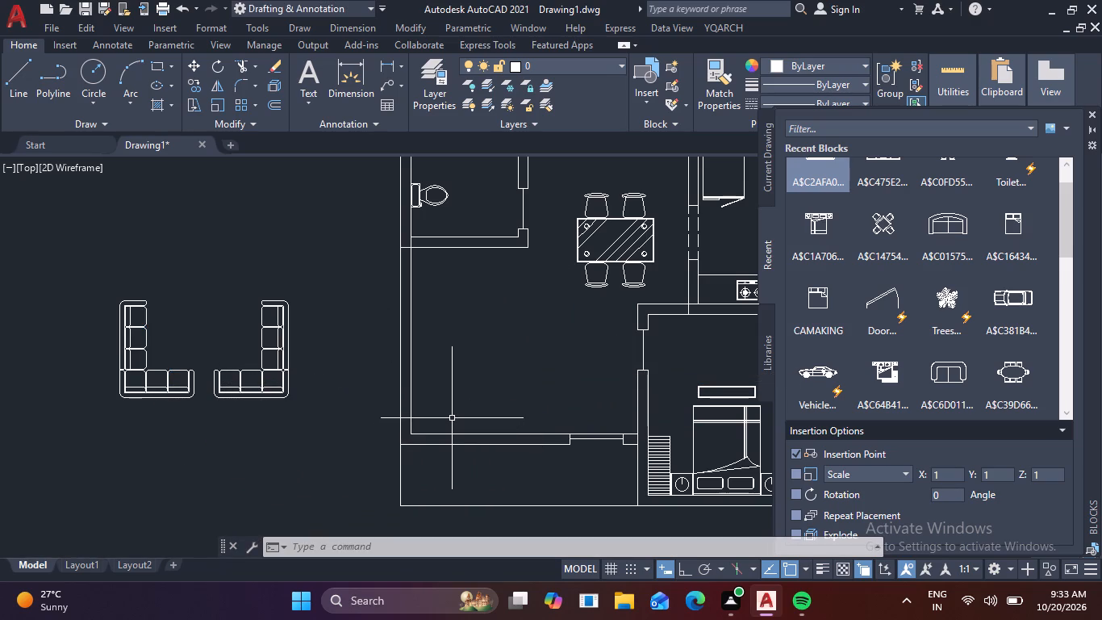
With Ortho on, draw a 3' line north from the living room's south wall, then a 3' line west from its end.
scroll(477, 449, "up", 2)
scroll(505, 431, "down", 1)
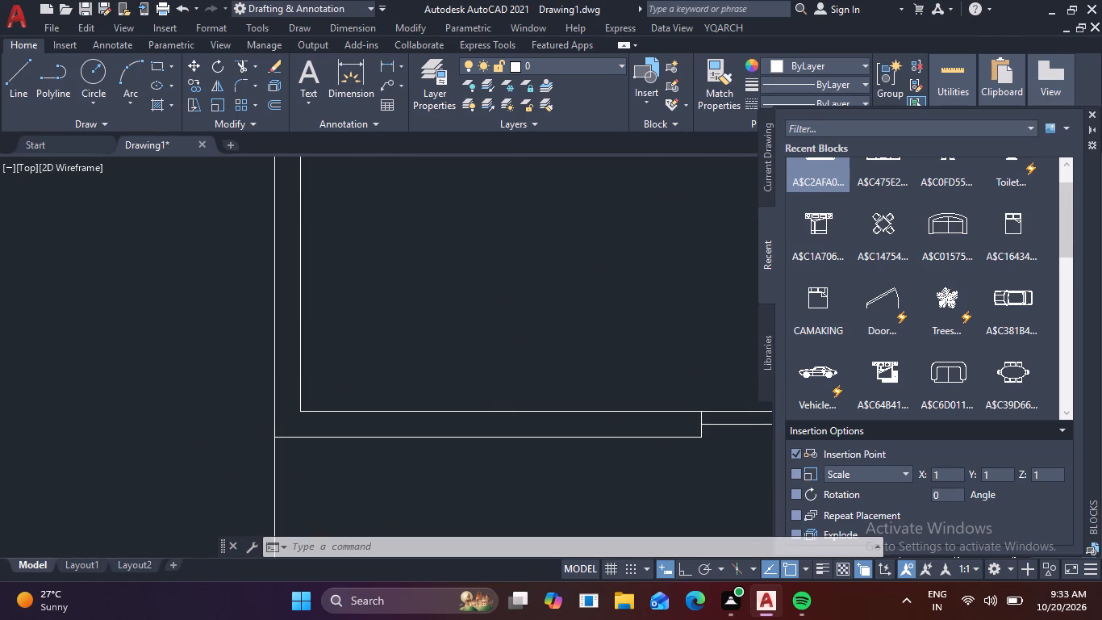
middle_click_drag(567, 405, 400, 450)
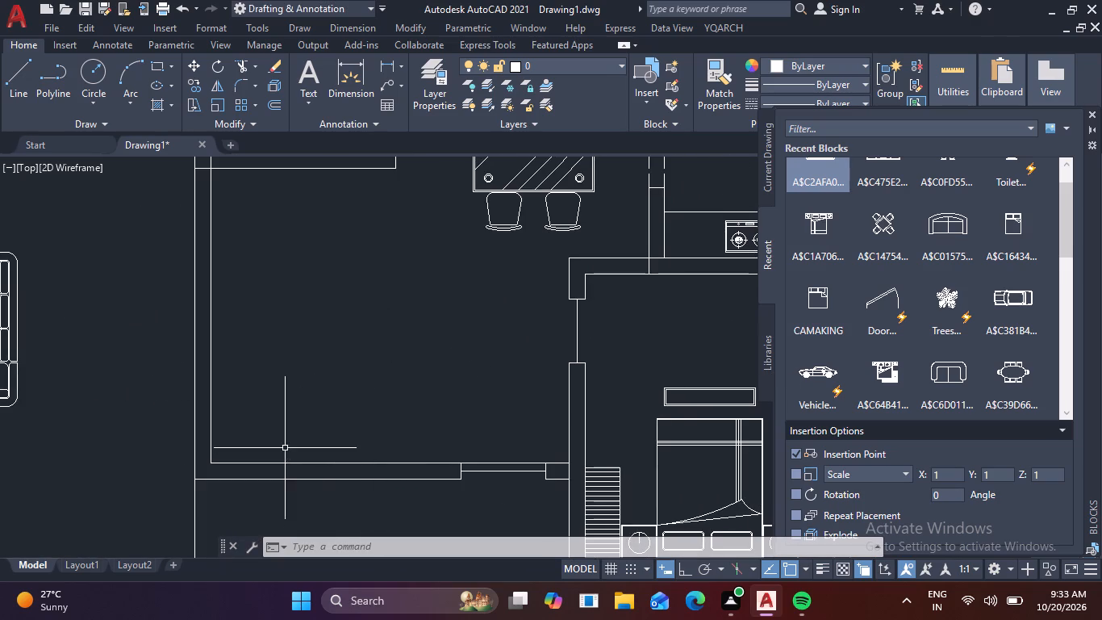
scroll(286, 447, "up", 2)
type("l")
key("space")
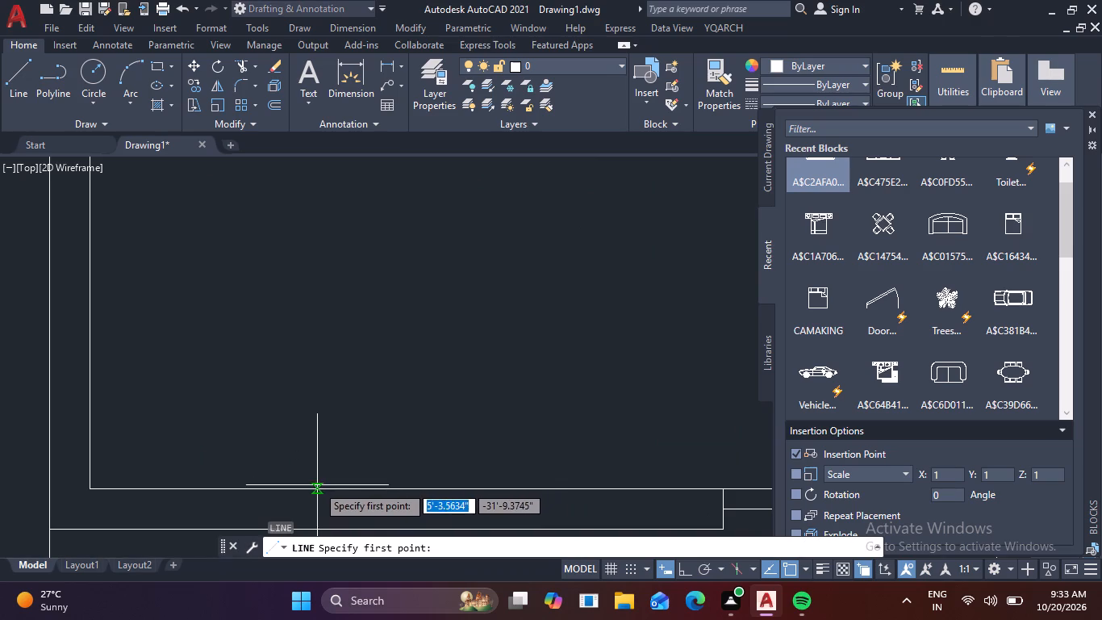
left_click(317, 485)
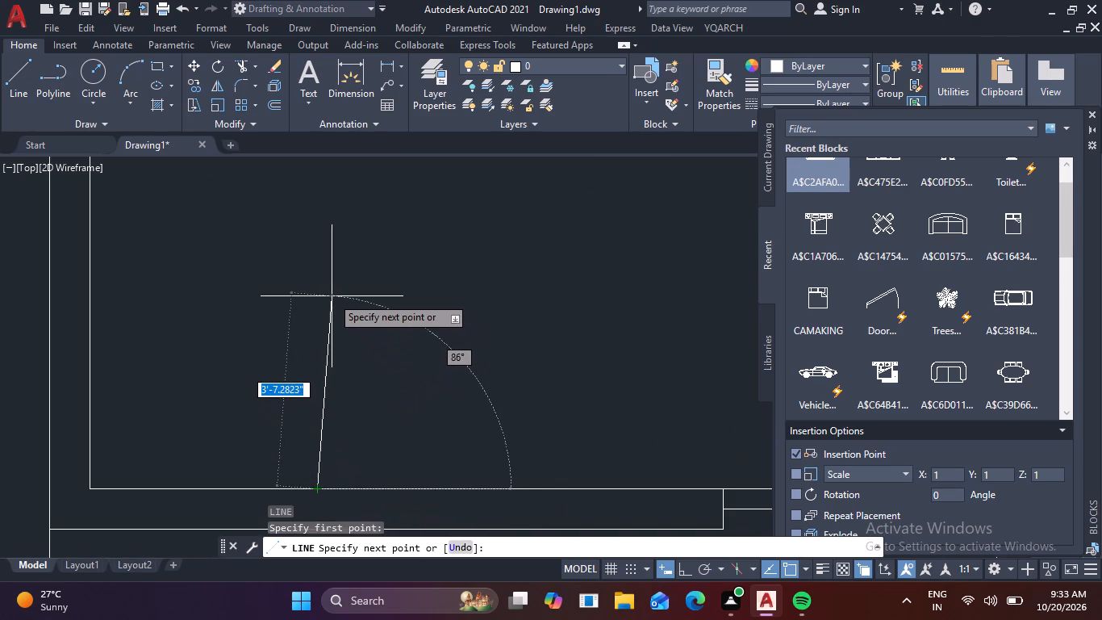
key("F8")
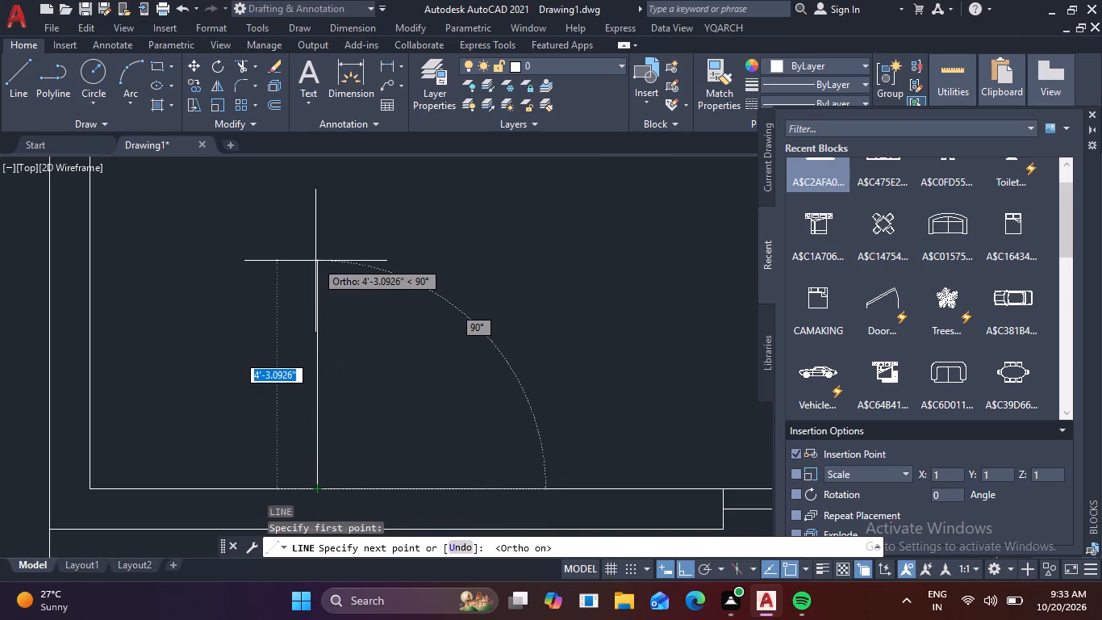
key("3")
key("apostrophe")
key("Return")
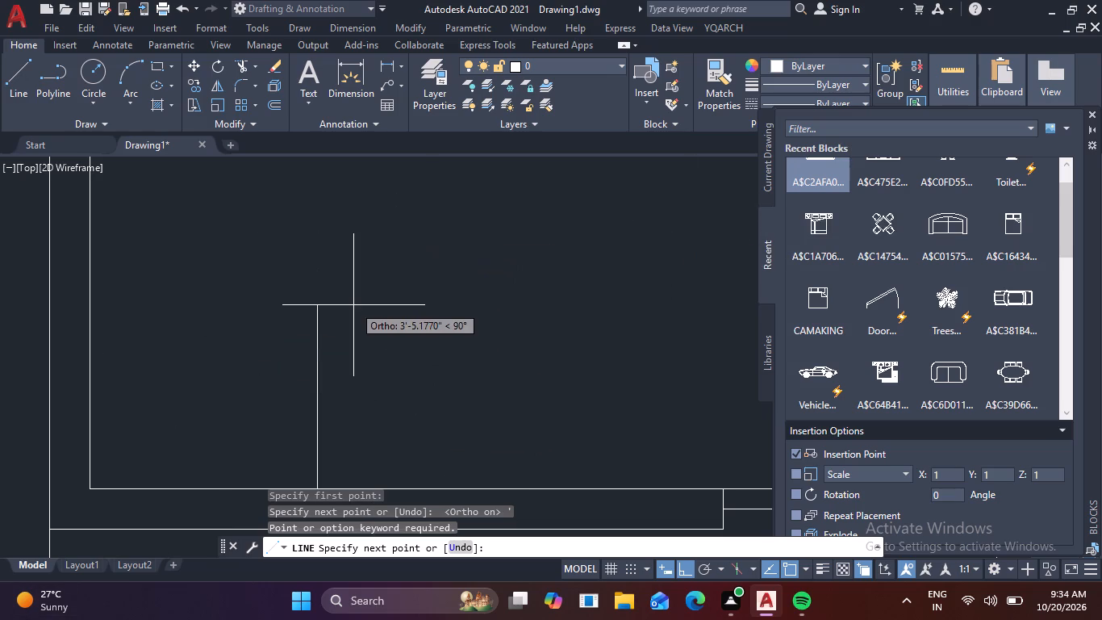
scroll(254, 259, "down", 2)
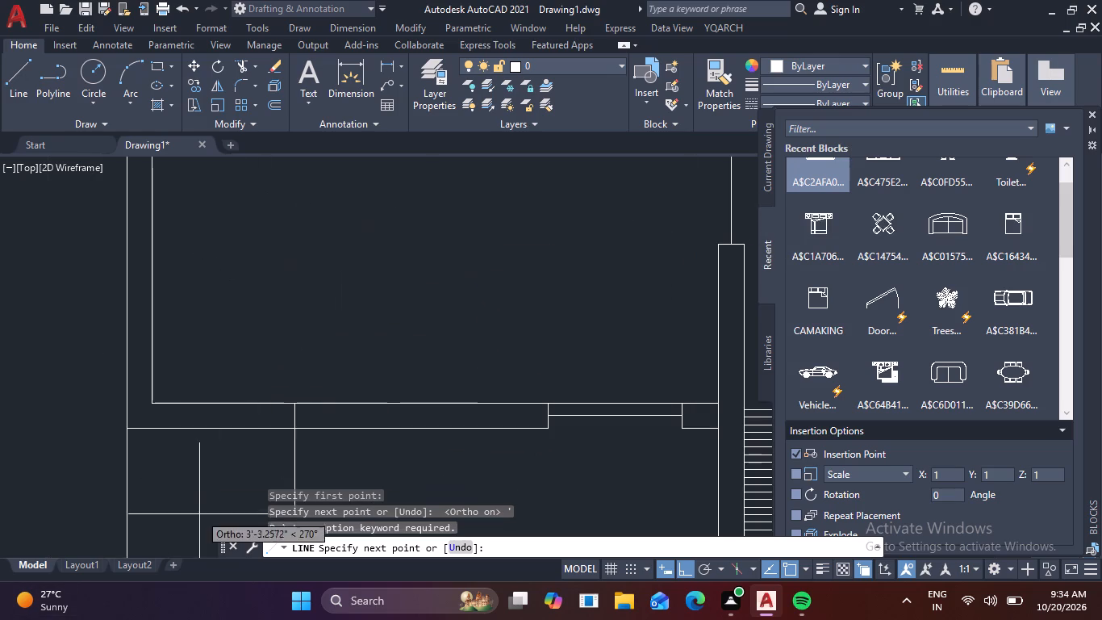
key("3")
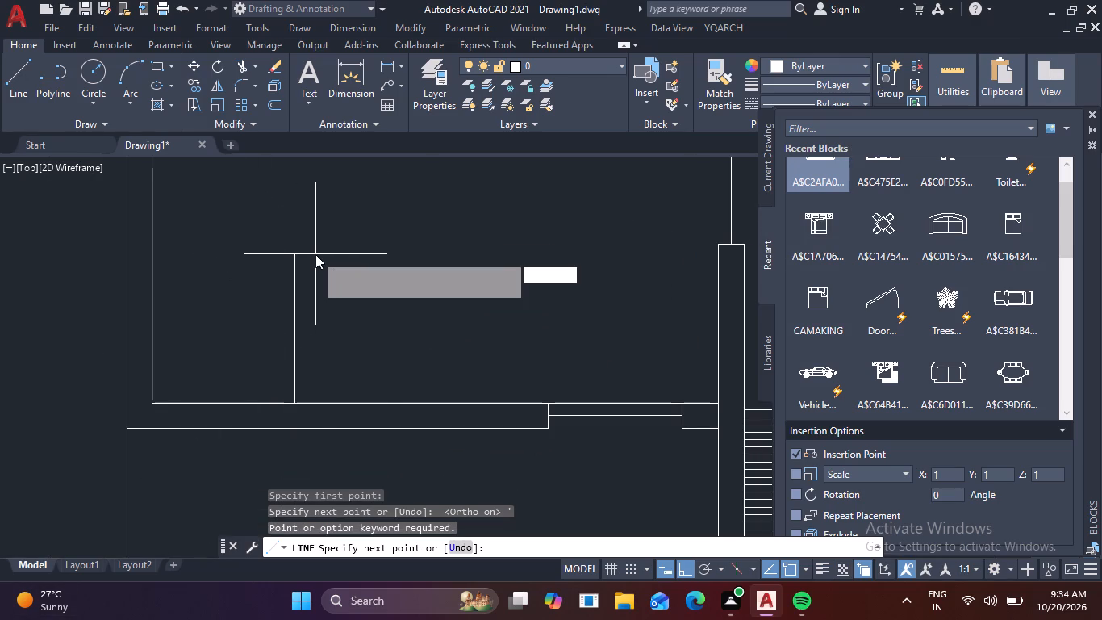
key("apostrophe")
key("Return")
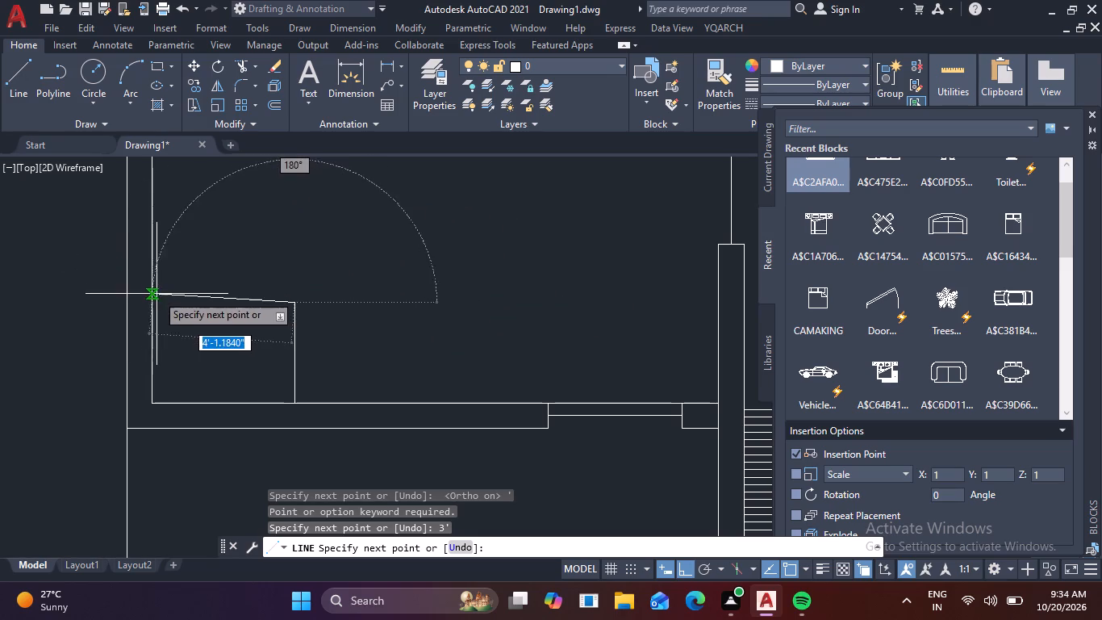
key("3")
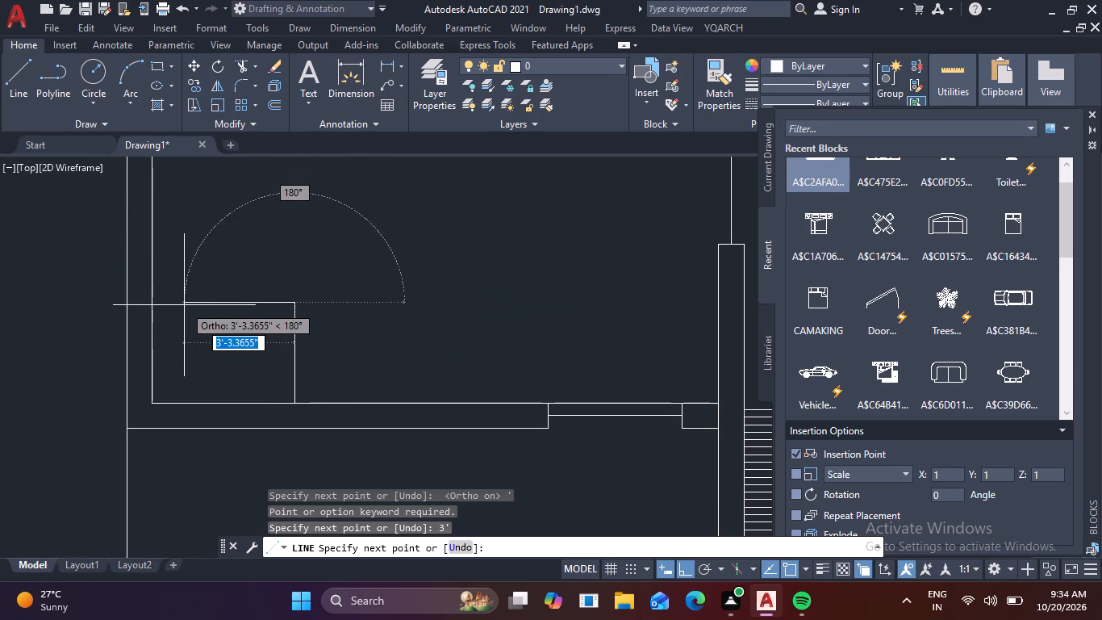
key("apostrophe")
key("Return")
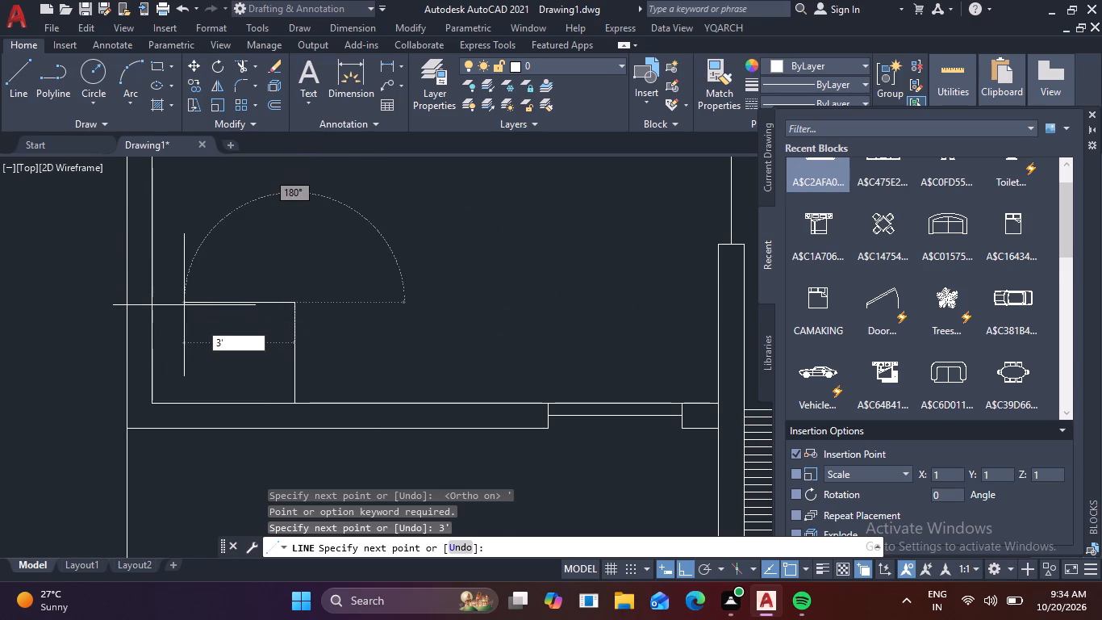
key("Escape")
Move the two 3' lines west until the open end meets the inner face of the living room's west wall.
left_click_drag(394, 341, 375, 338)
left_click(254, 270)
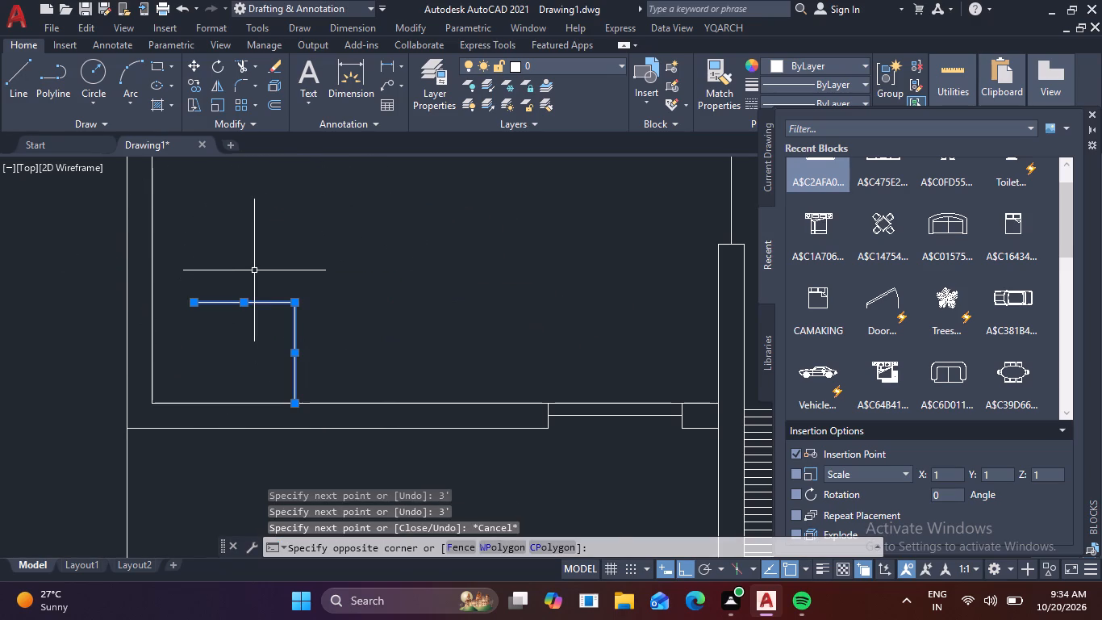
type("m")
key("space")
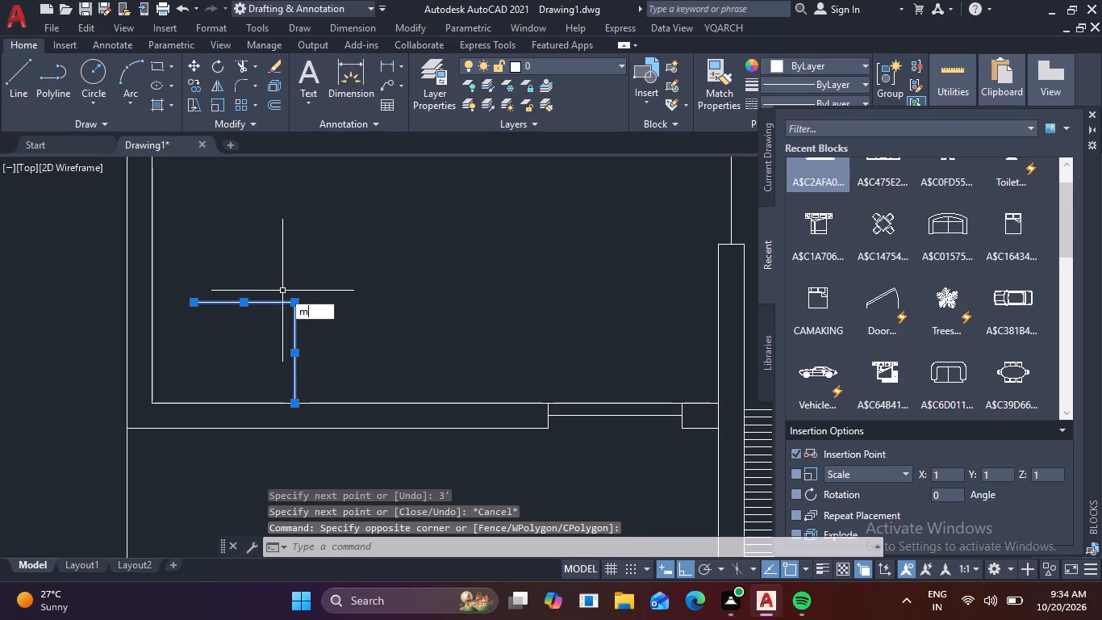
scroll(232, 297, "up", 2)
left_click(125, 316)
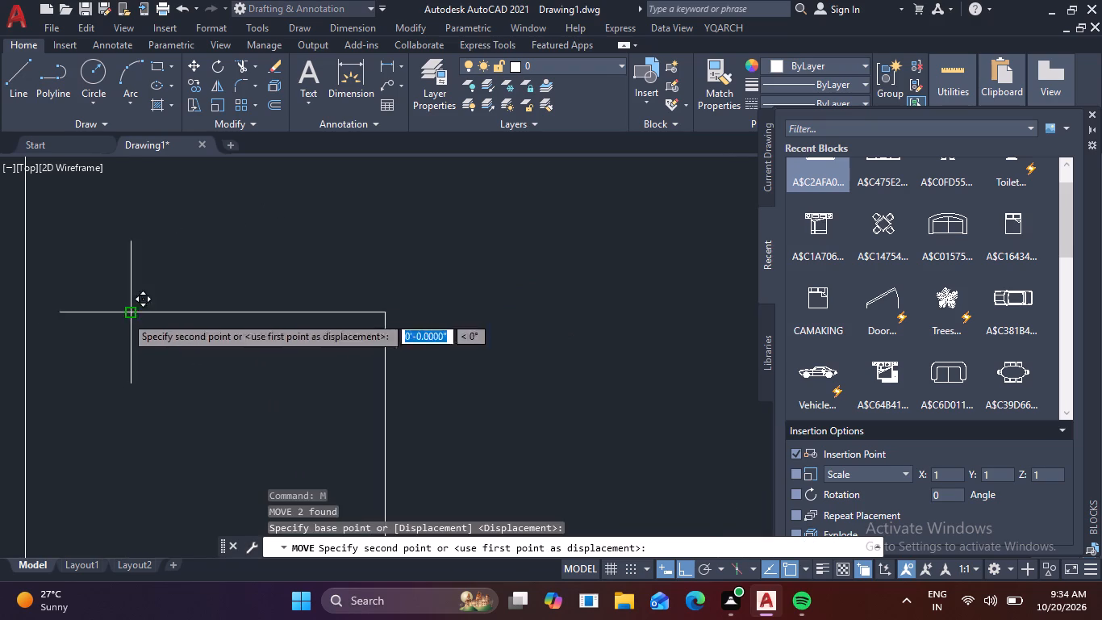
left_click(25, 312)
Trim the west wall's inner line where it crosses the end of the bathroom's south wall.
scroll(319, 265, "down", 1)
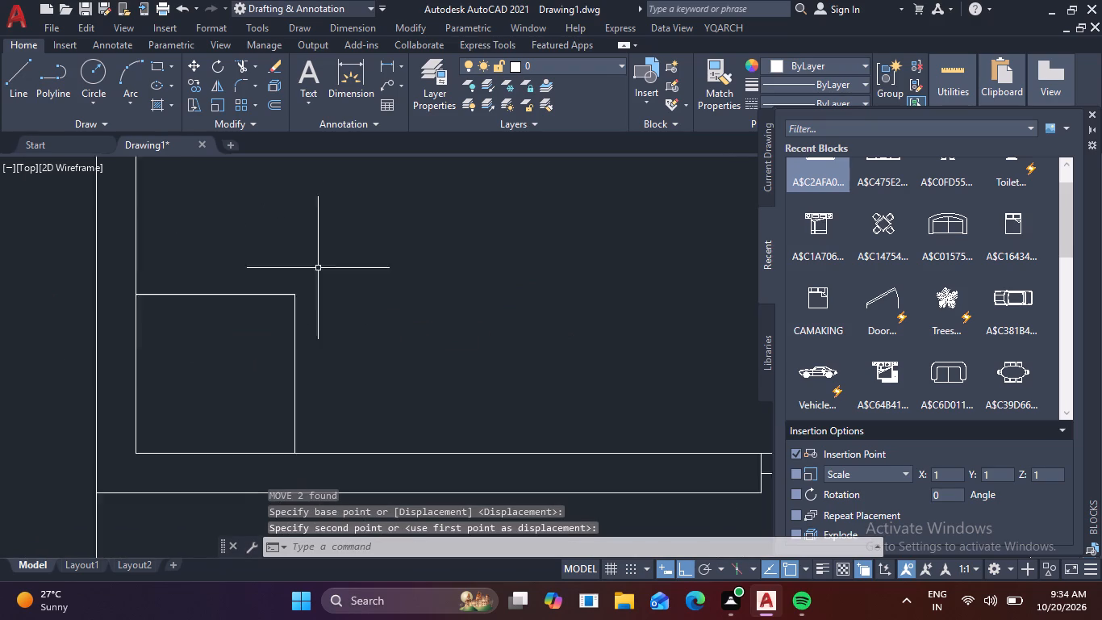
scroll(318, 269, "down", 1)
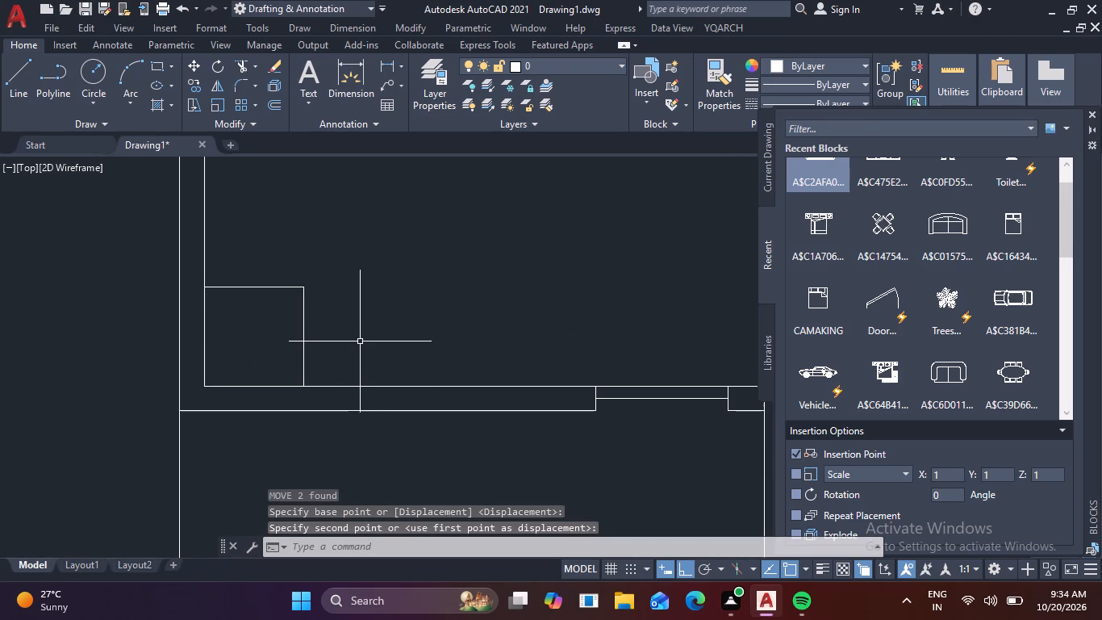
middle_click_drag(332, 280, 345, 391)
scroll(344, 379, "down", 2)
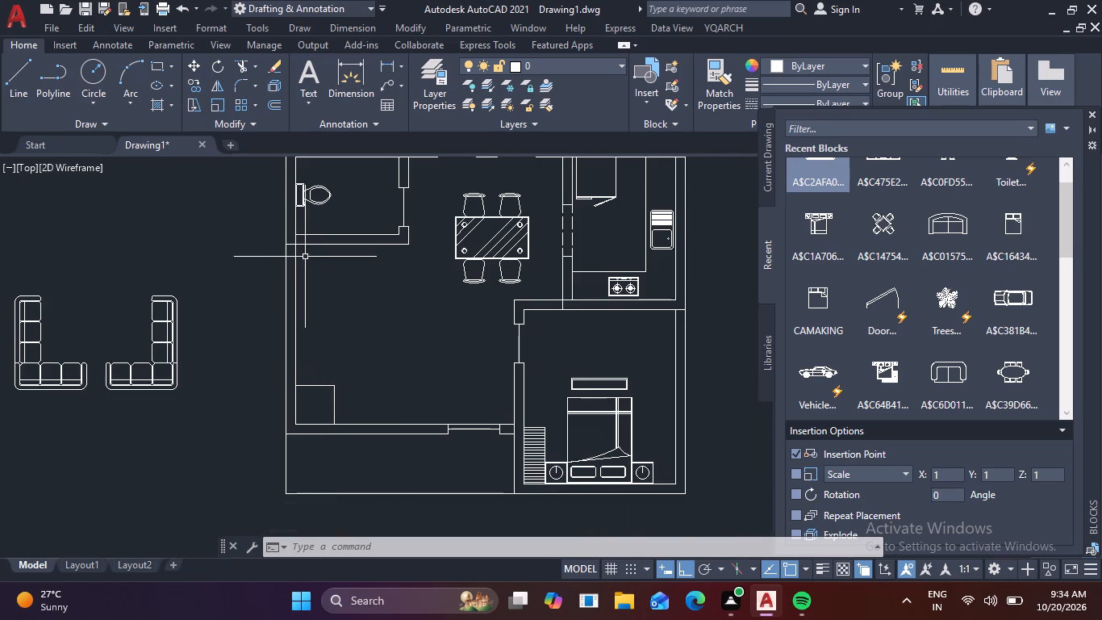
scroll(305, 252, "up", 1)
key("t")
key("r")
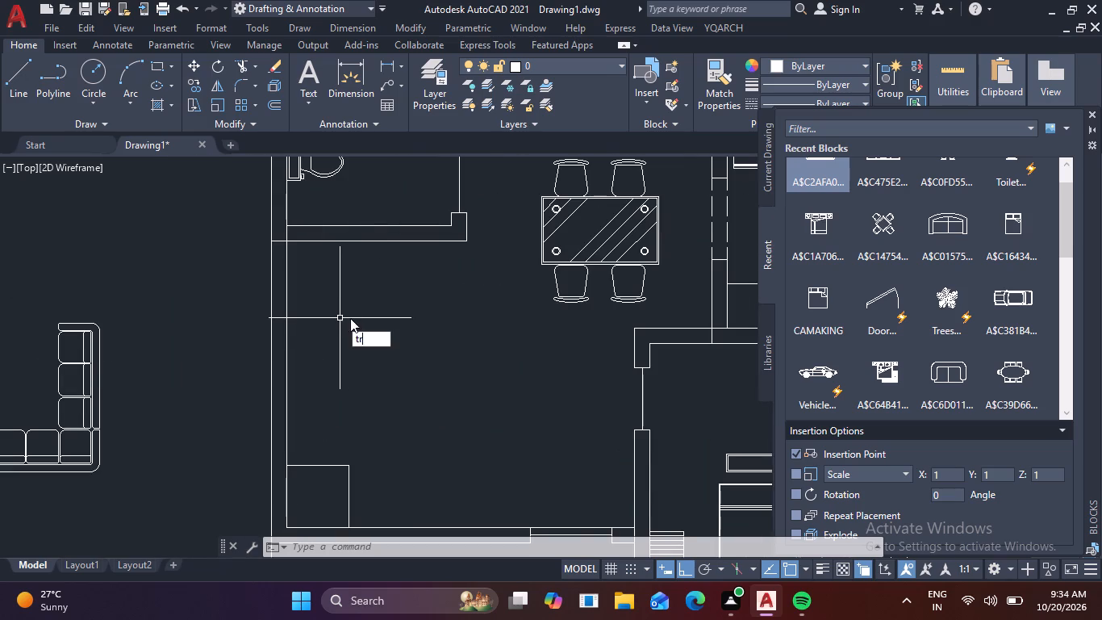
key("space")
scroll(308, 241, "up", 1)
left_click(269, 232)
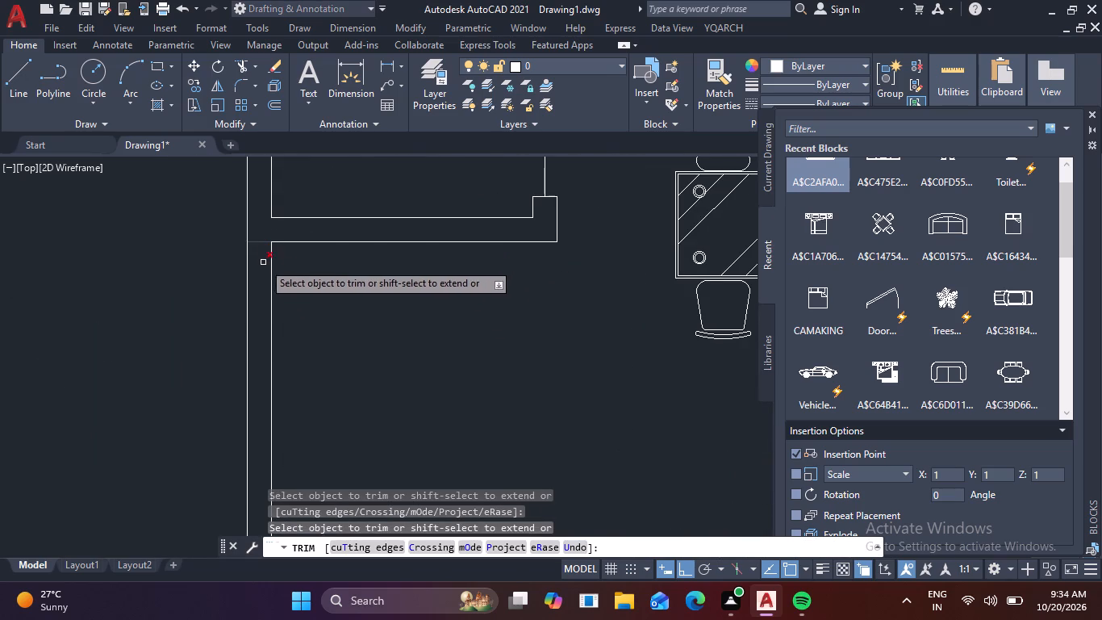
key("Escape")
Mirror the two 3' corner lines across a horizontal line through the west wall's midpoint, keeping the originals.
scroll(278, 283, "down", 3)
scroll(329, 351, "up", 1)
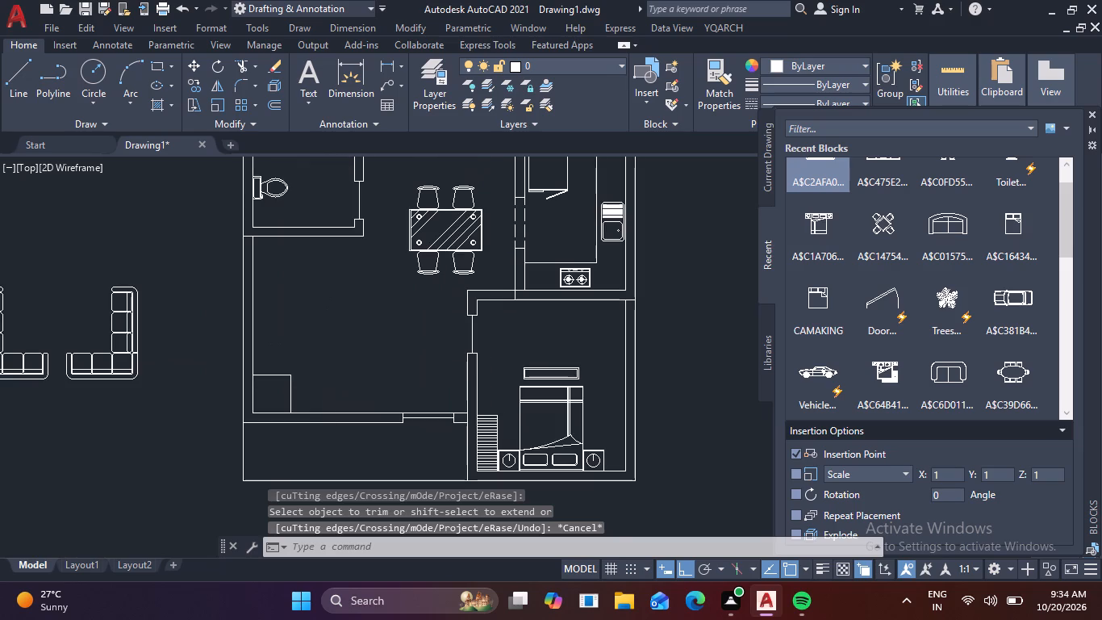
left_click(323, 389)
left_click(261, 367)
key("m")
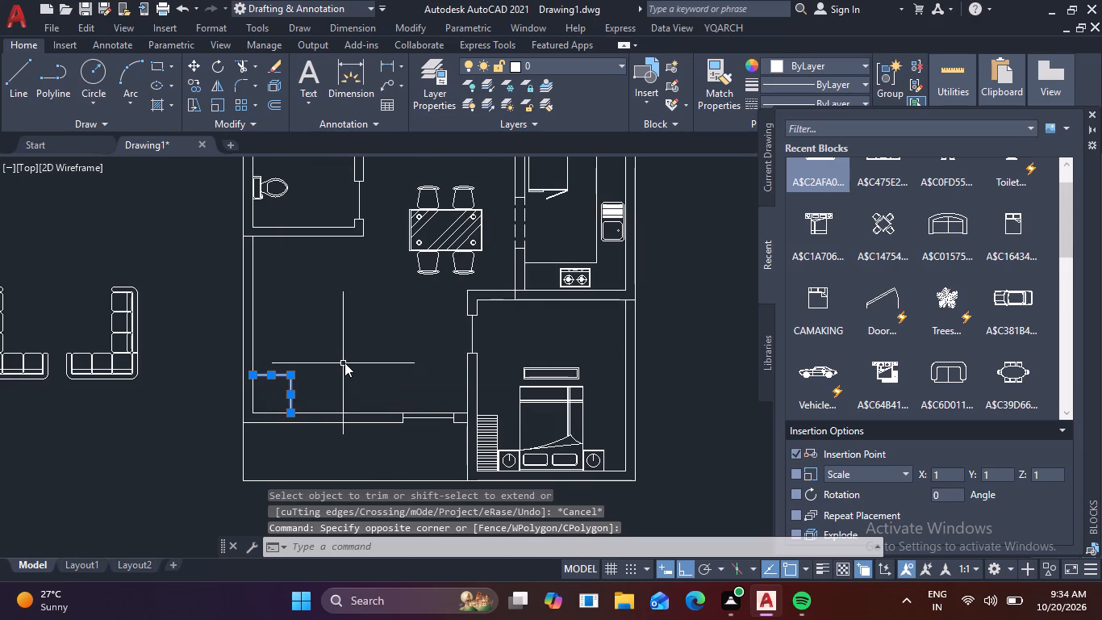
key("i")
key("space")
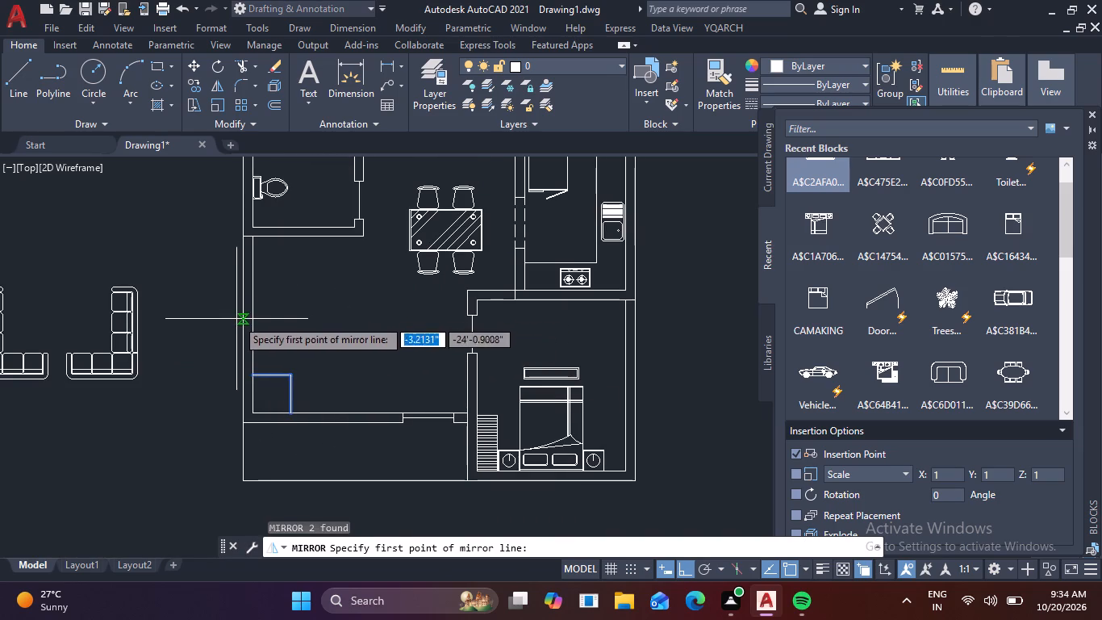
left_click(250, 325)
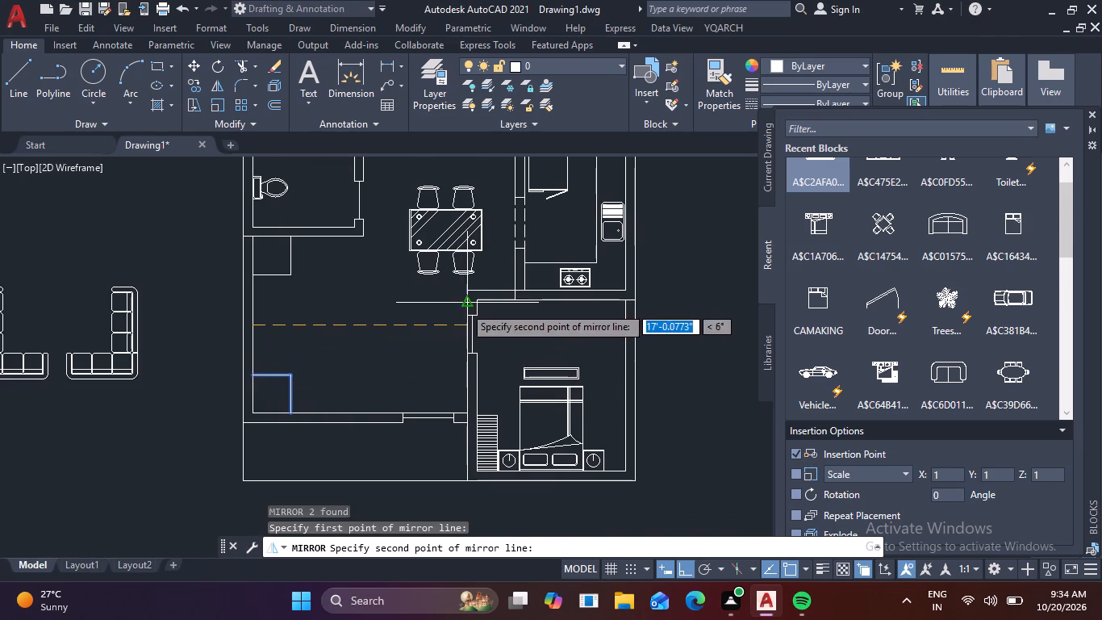
left_click(430, 329)
key("space")
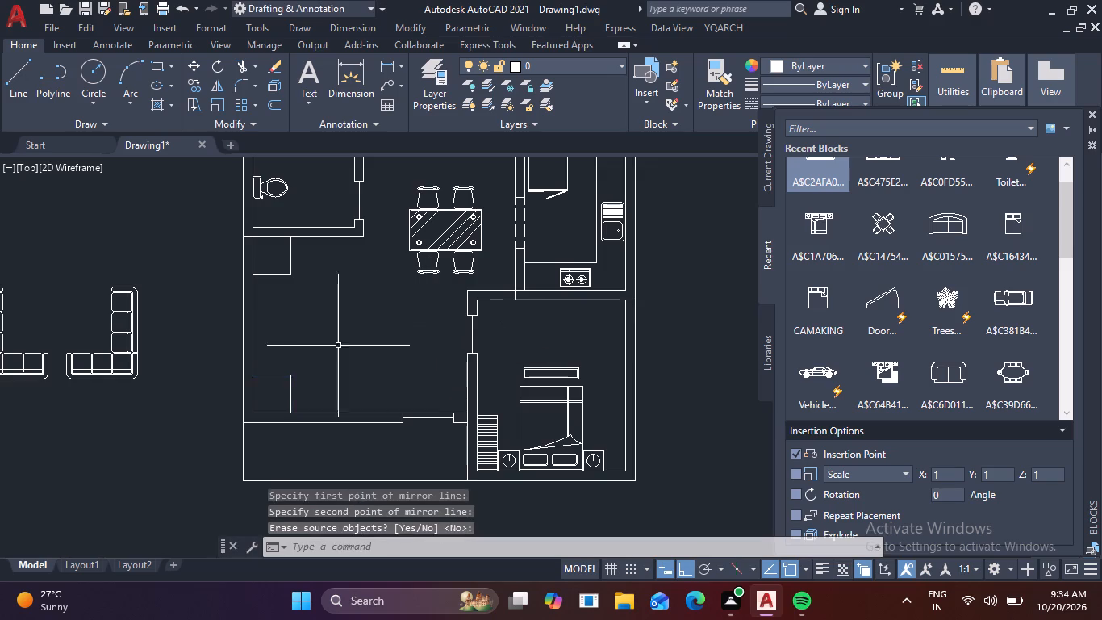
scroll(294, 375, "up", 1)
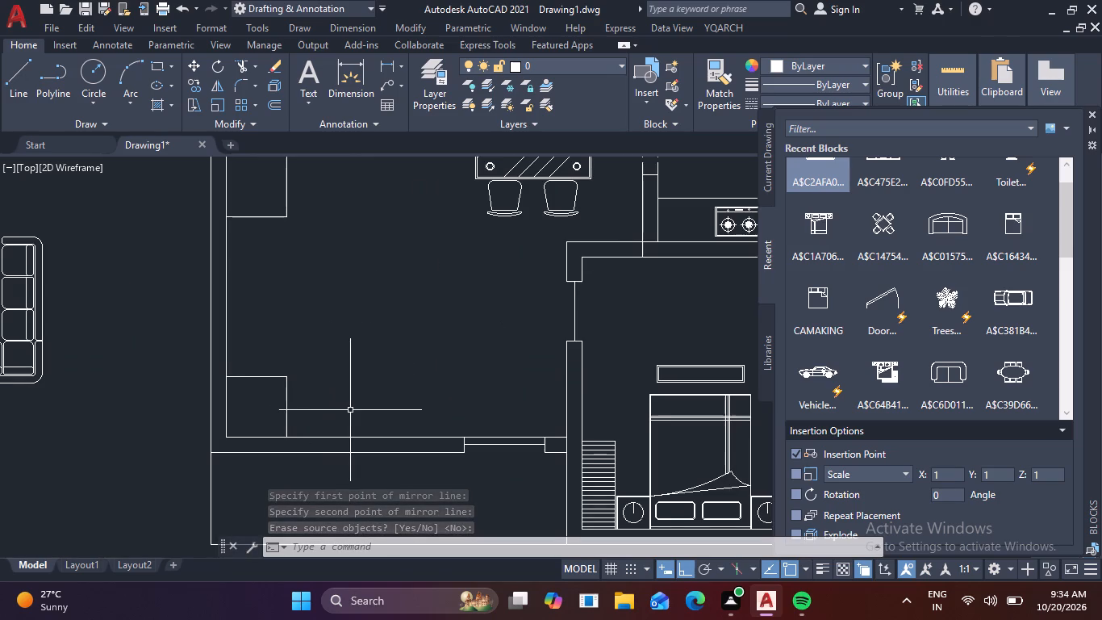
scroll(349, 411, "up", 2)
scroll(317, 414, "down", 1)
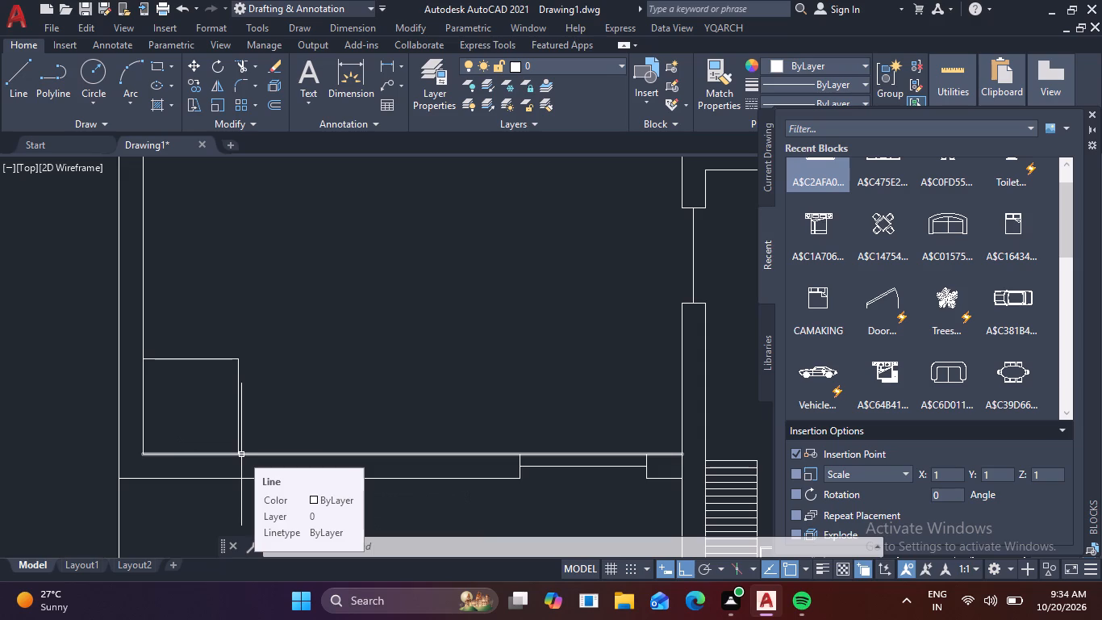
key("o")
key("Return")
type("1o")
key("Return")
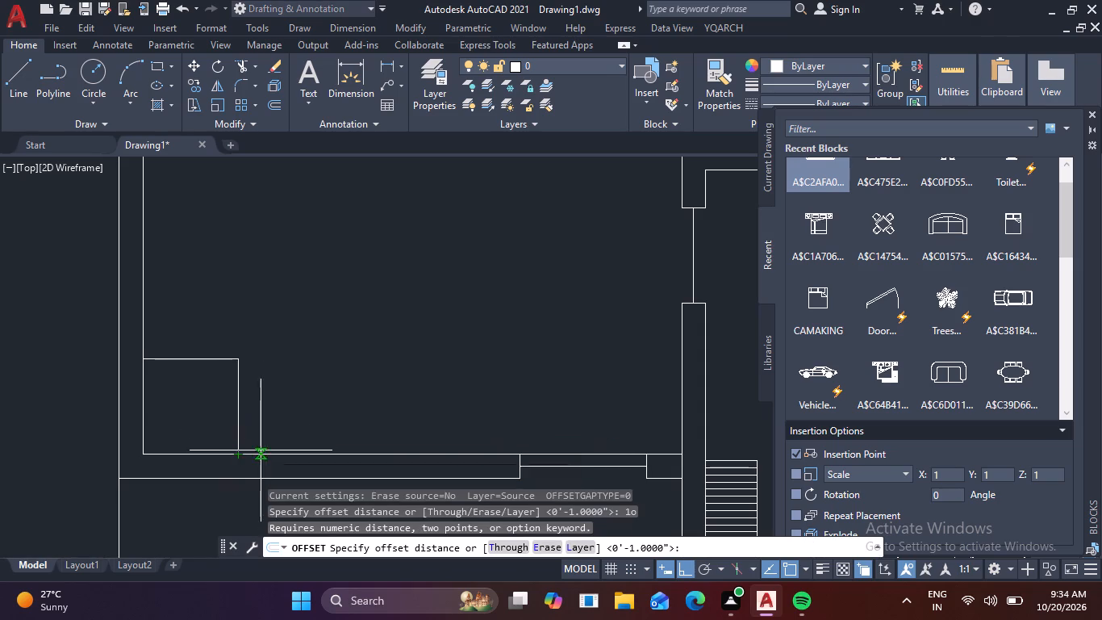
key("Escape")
Offset the east line of the living room's southwest 3' square six times eastward at 10" spacing, using the Multiple option.
key("o")
key("Return")
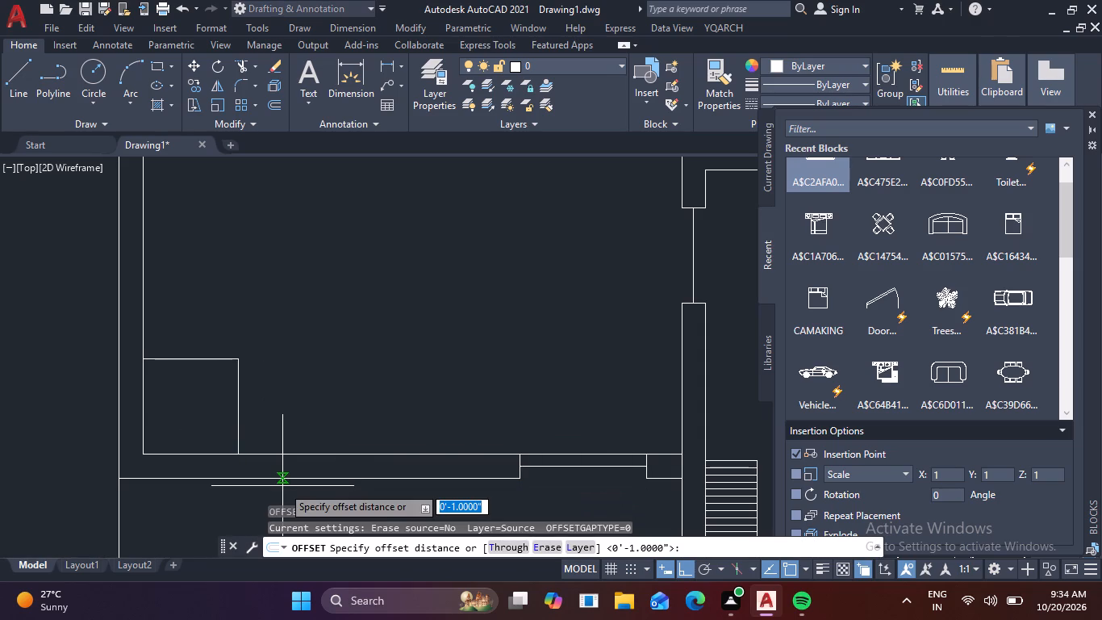
type("10")
key("space")
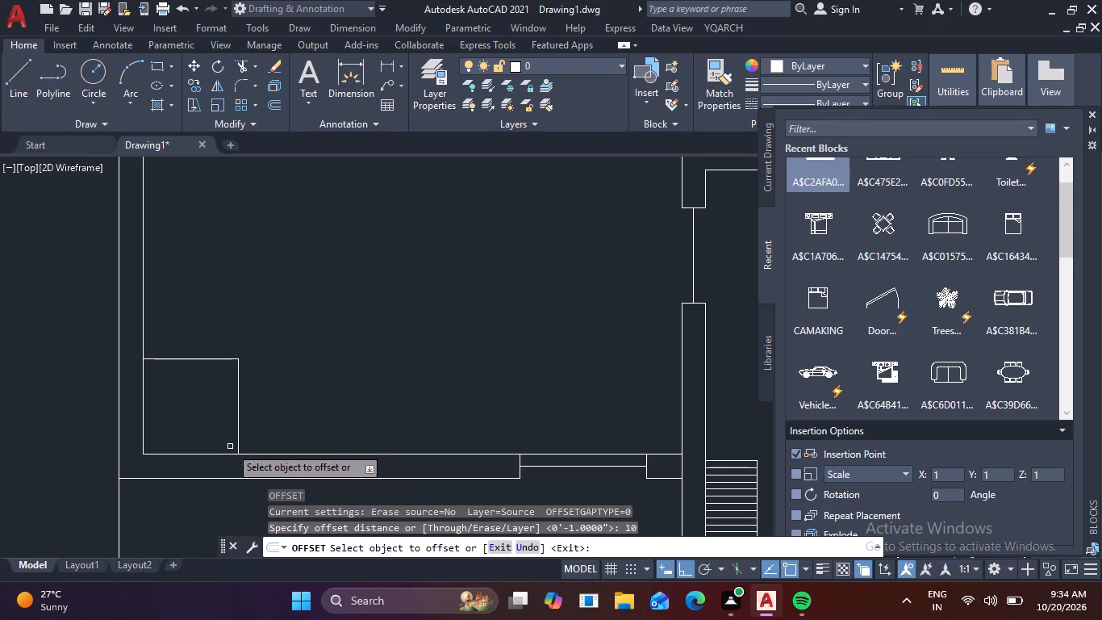
left_click(239, 420)
right_click(239, 420)
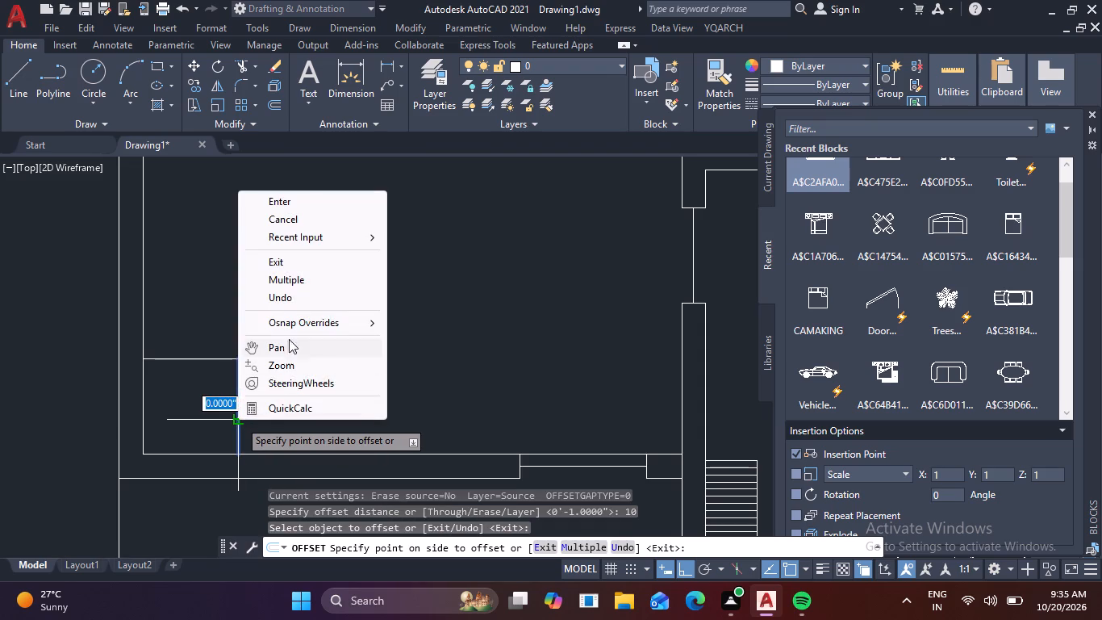
left_click(310, 280)
left_click(380, 360)
left_click(396, 371)
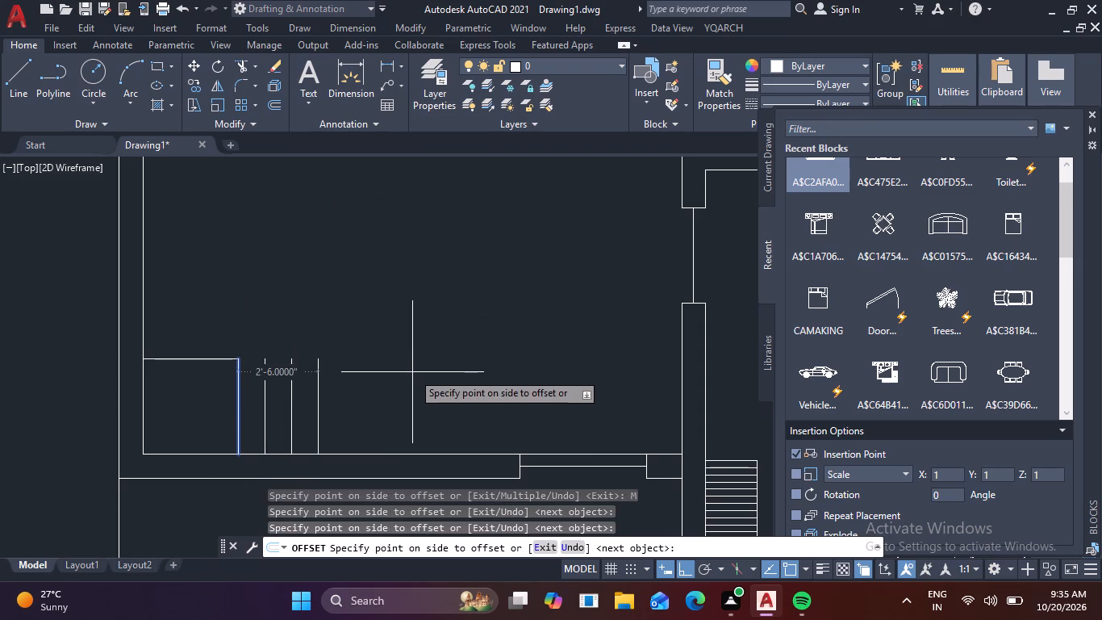
left_click(412, 373)
left_click(474, 376)
left_click(474, 376)
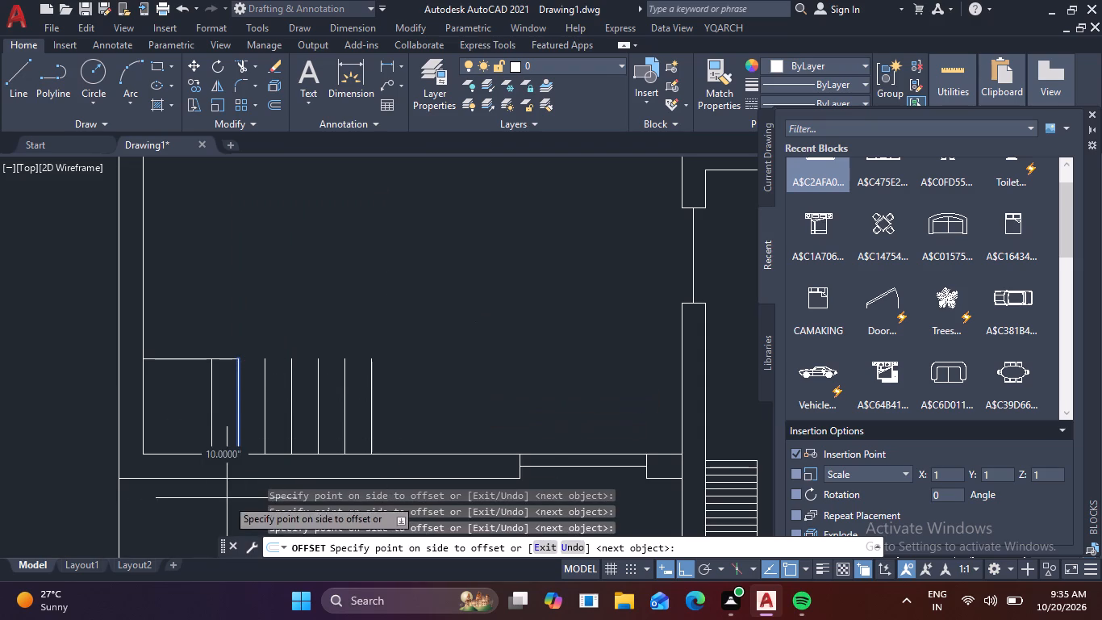
left_click(723, 458)
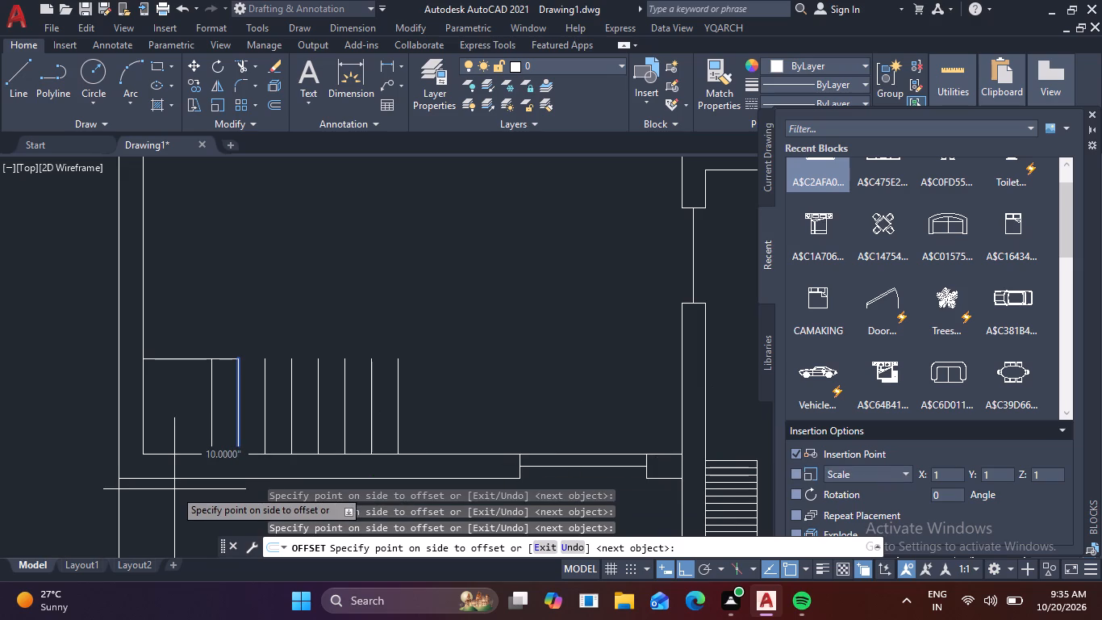
key("Escape")
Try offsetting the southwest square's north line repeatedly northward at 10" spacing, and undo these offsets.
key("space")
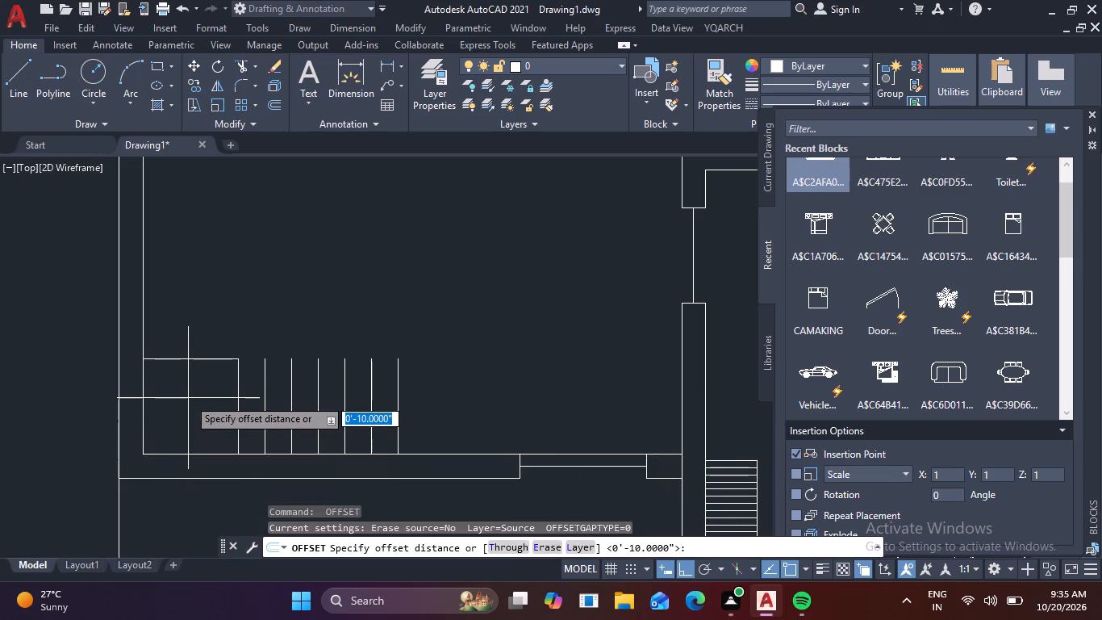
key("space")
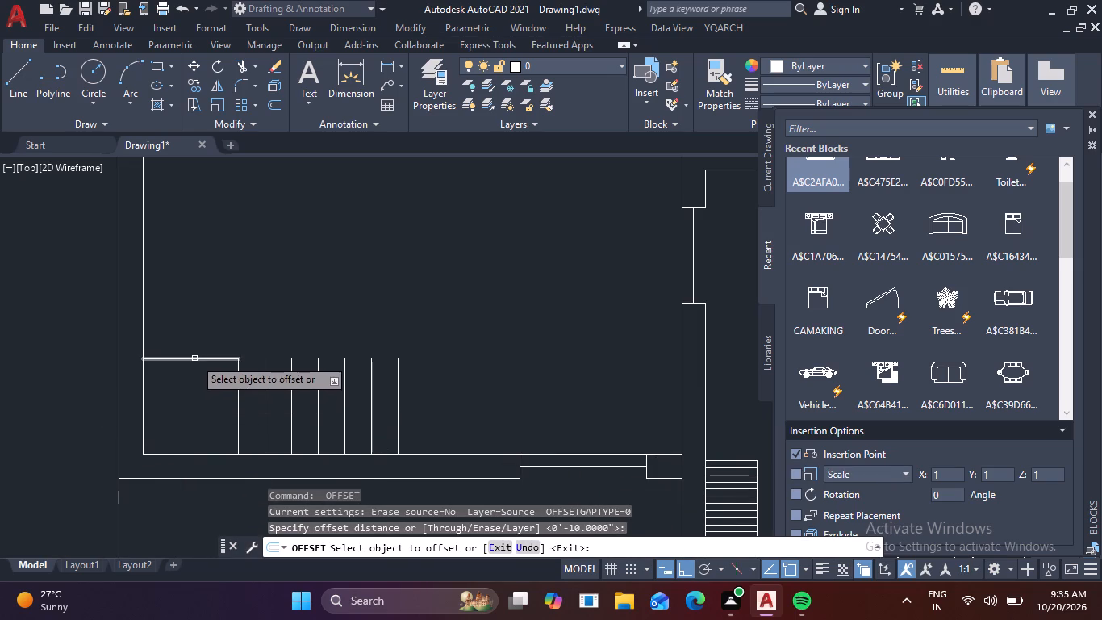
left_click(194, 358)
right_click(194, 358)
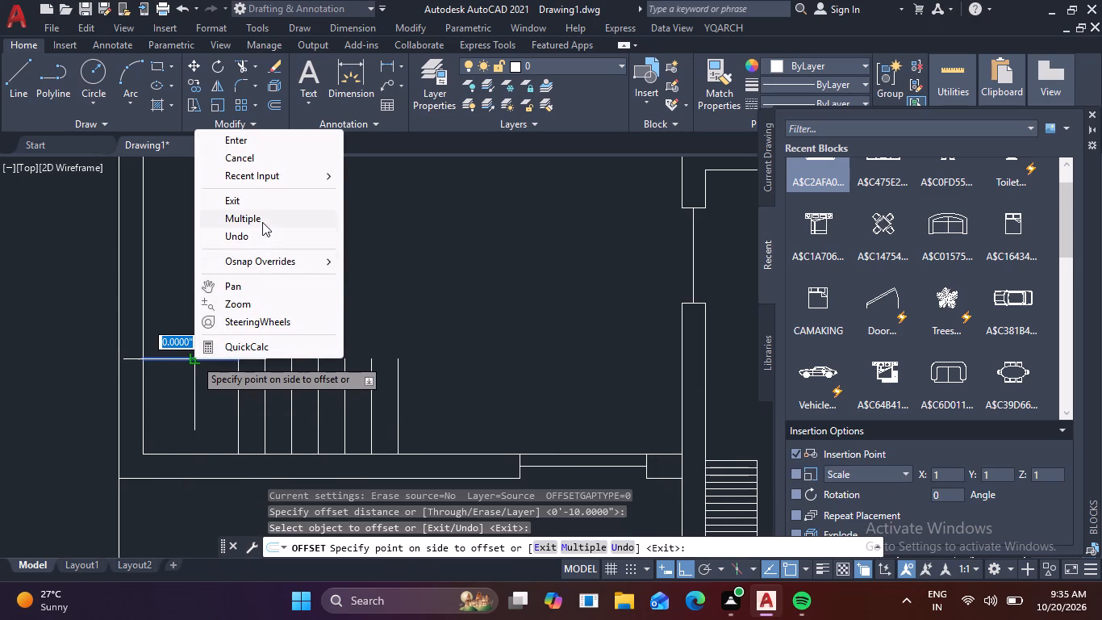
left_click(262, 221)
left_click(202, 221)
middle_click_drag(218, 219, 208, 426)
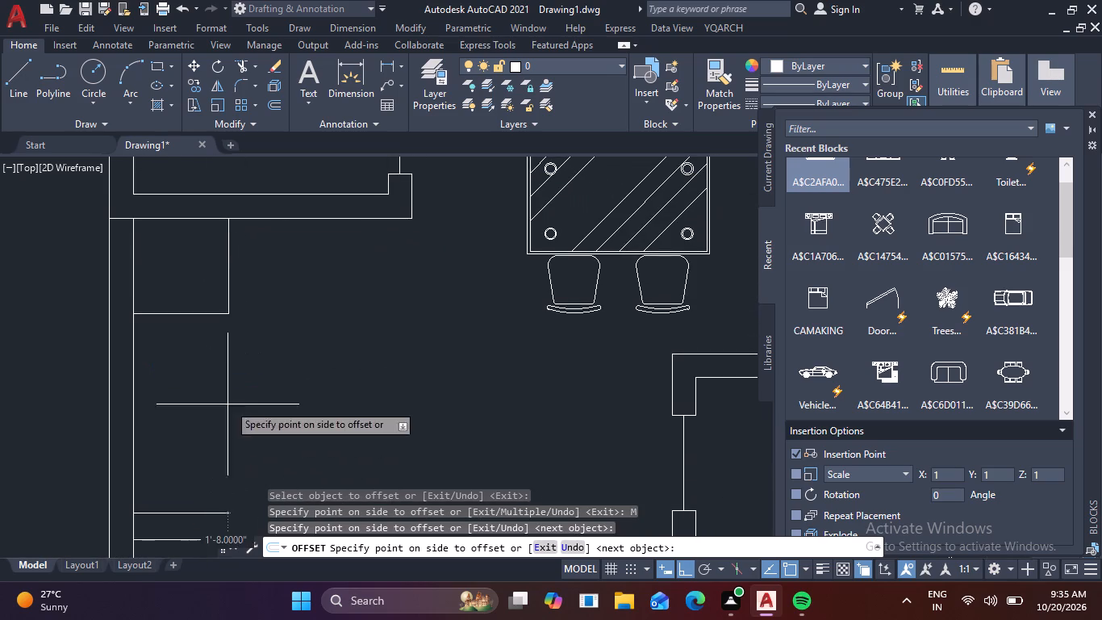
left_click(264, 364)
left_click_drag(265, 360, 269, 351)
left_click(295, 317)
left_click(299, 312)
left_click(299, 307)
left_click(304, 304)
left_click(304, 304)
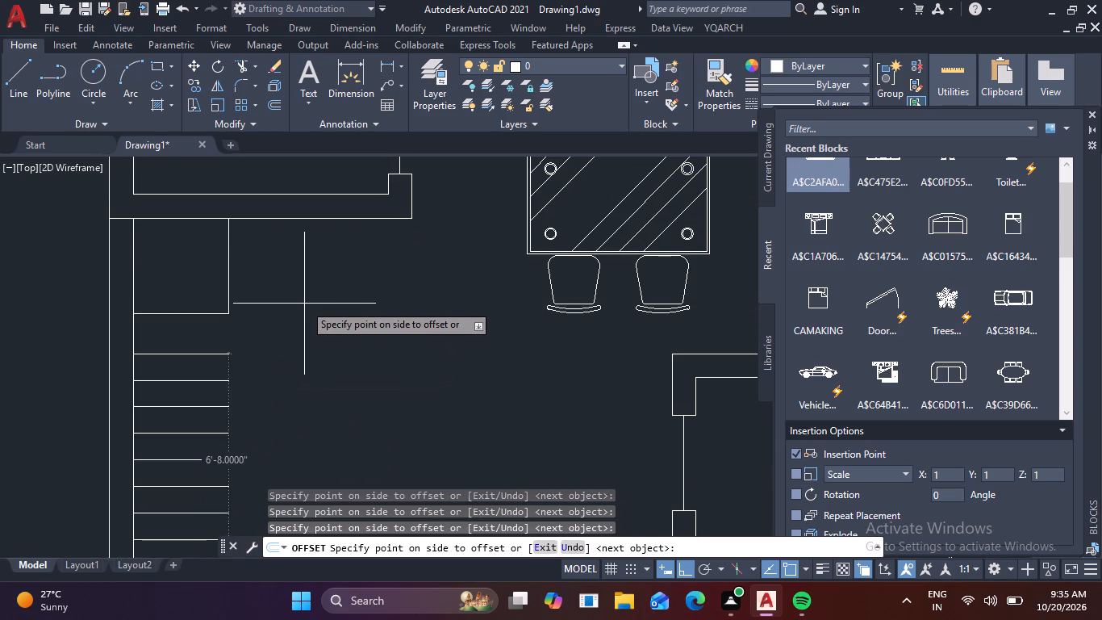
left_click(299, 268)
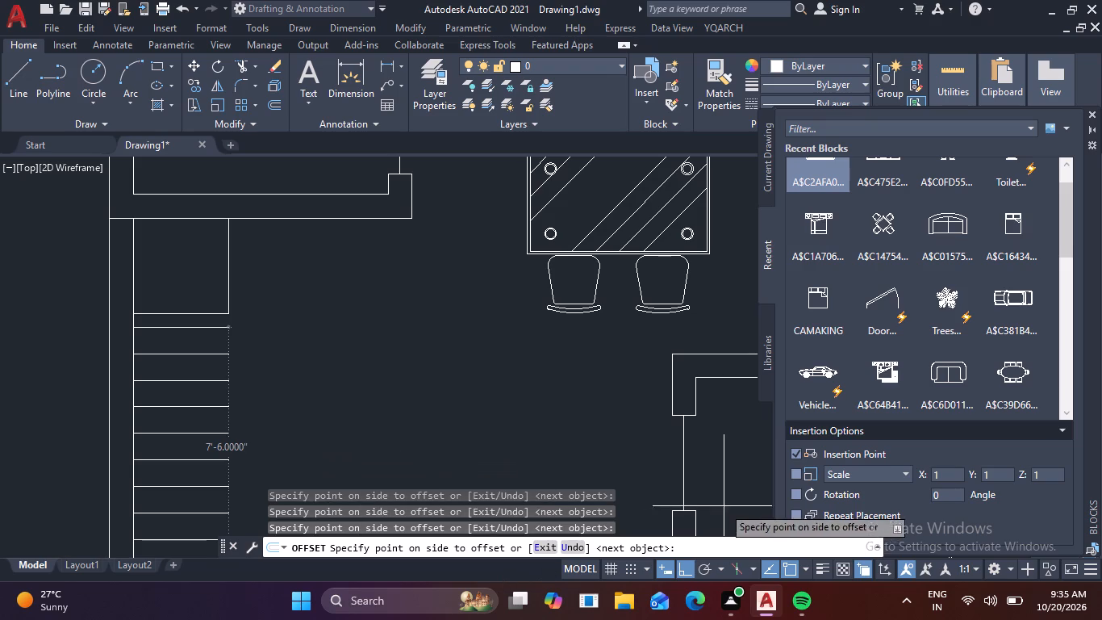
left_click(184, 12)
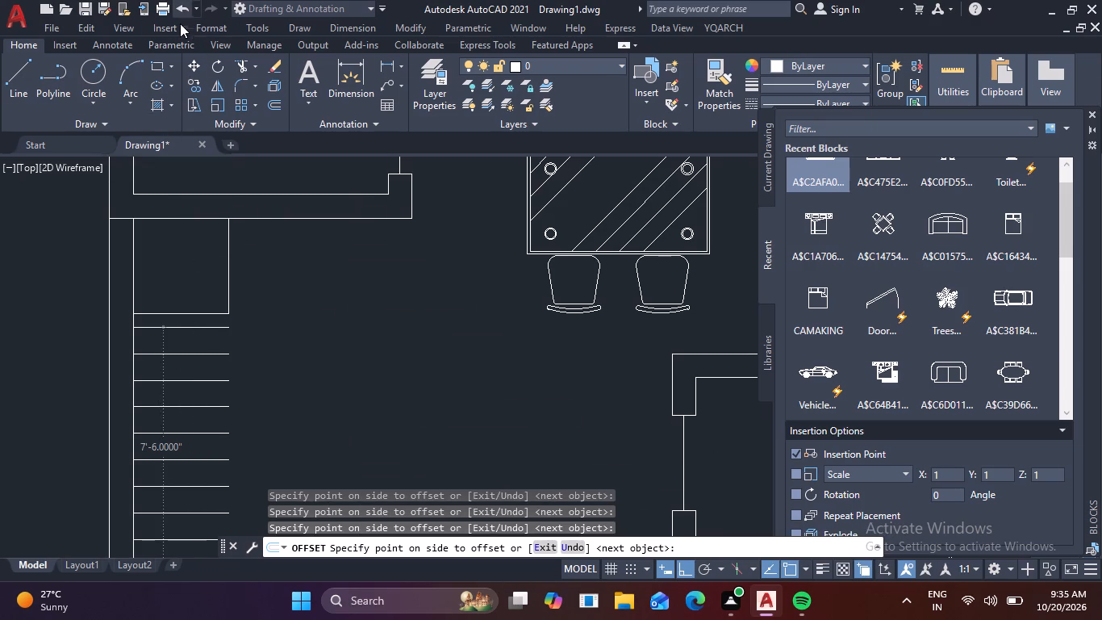
Offset the southwest square's north line seven times northward at 1' spacing, using the Multiple option.
scroll(319, 320, "down", 2)
middle_click_drag(309, 358, 251, 265)
scroll(186, 330, "up", 2)
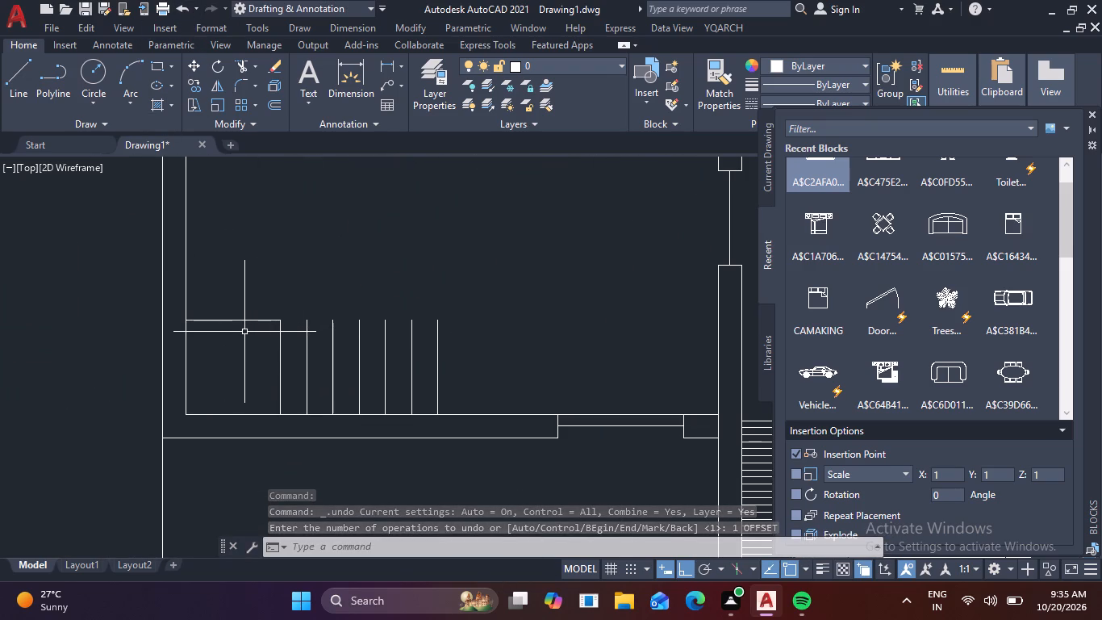
key("o")
key("Return")
key("1")
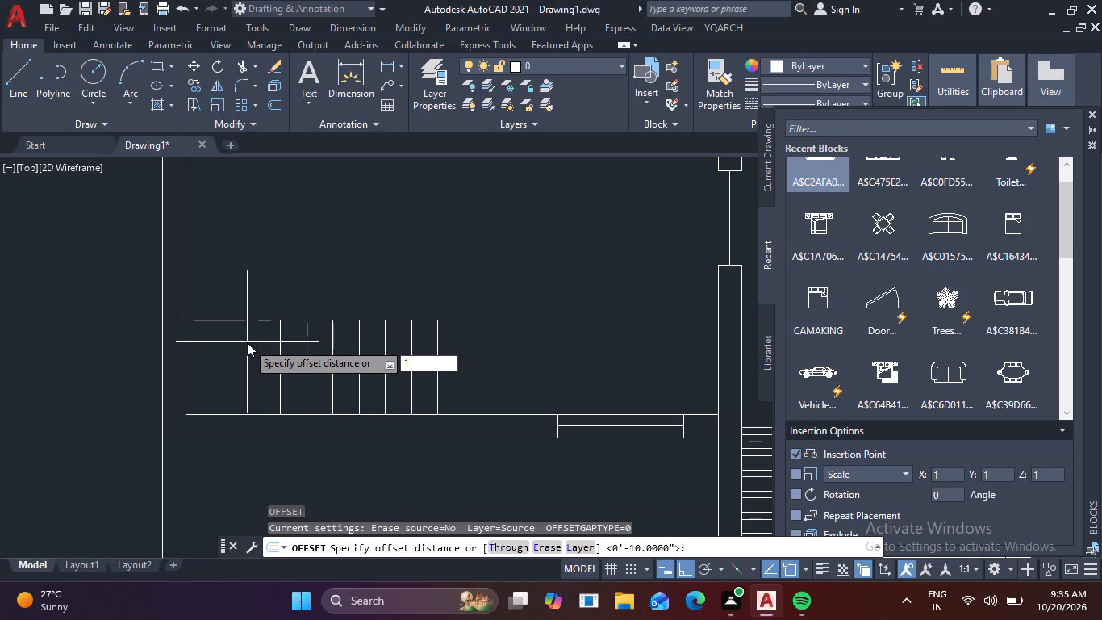
key("apostrophe")
key("space")
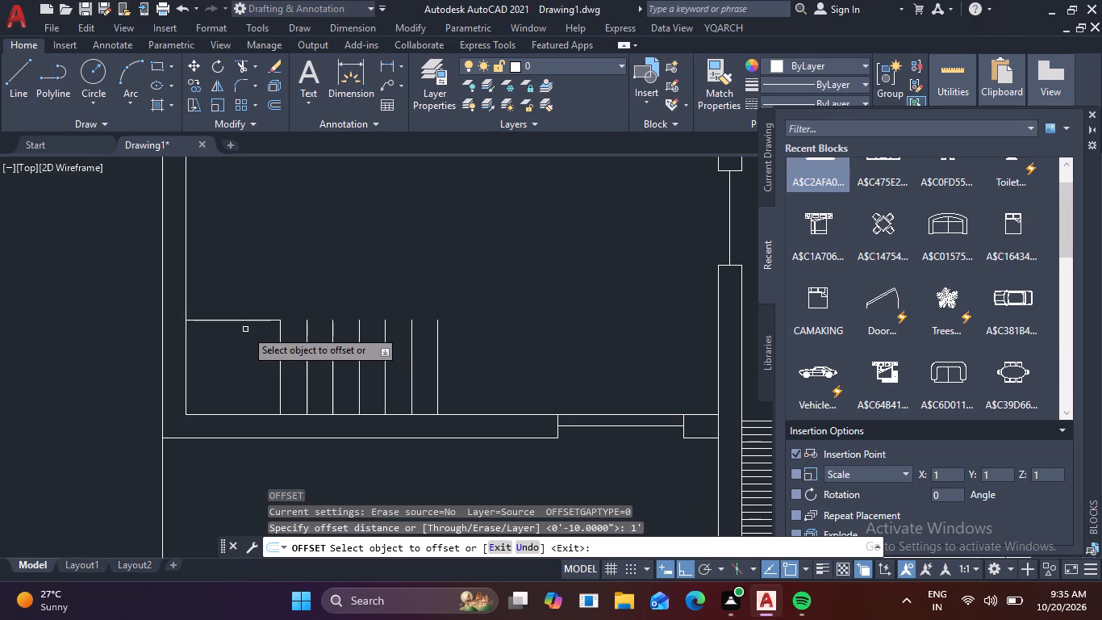
left_click(252, 319)
right_click(252, 319)
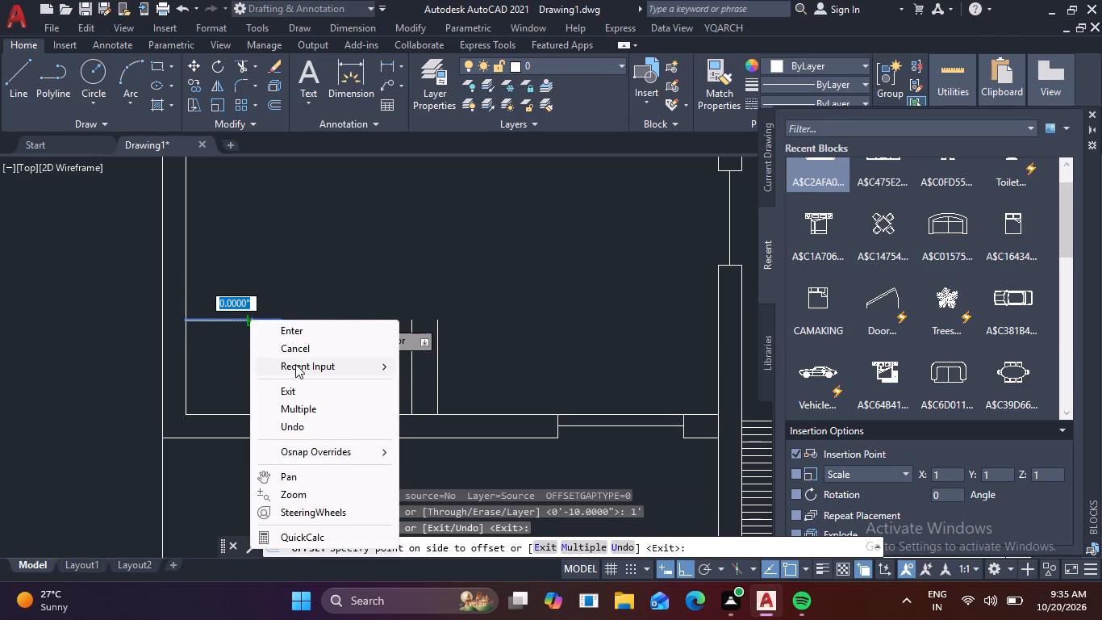
left_click(308, 413)
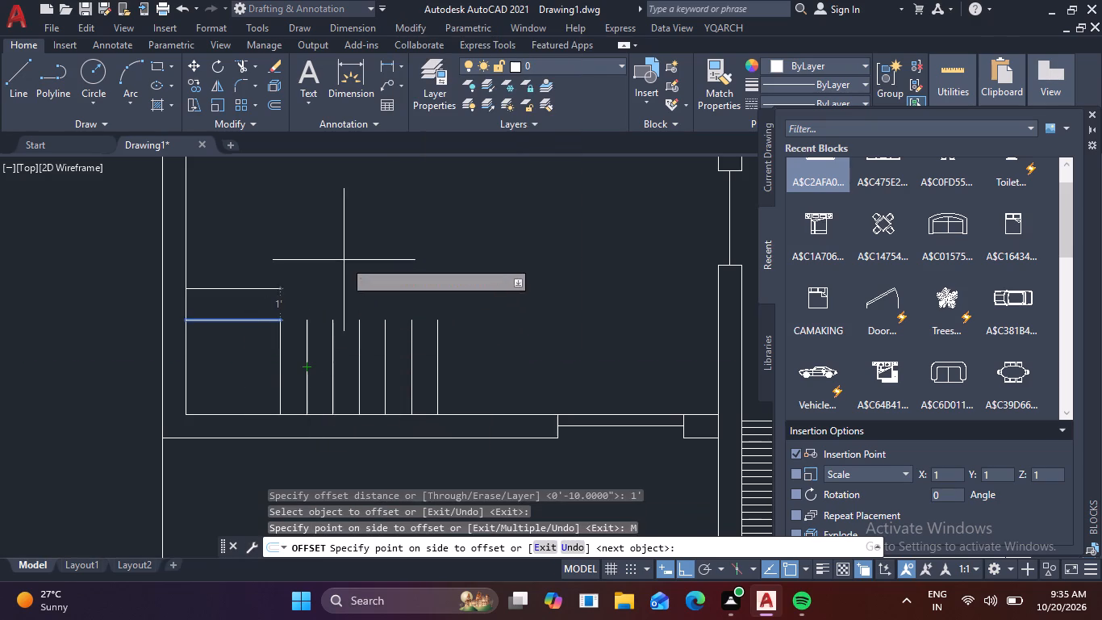
middle_click_drag(344, 260, 322, 466)
left_click(344, 383)
left_click_drag(357, 358, 361, 351)
left_click(378, 306)
left_click(385, 278)
left_click(393, 253)
left_click(398, 232)
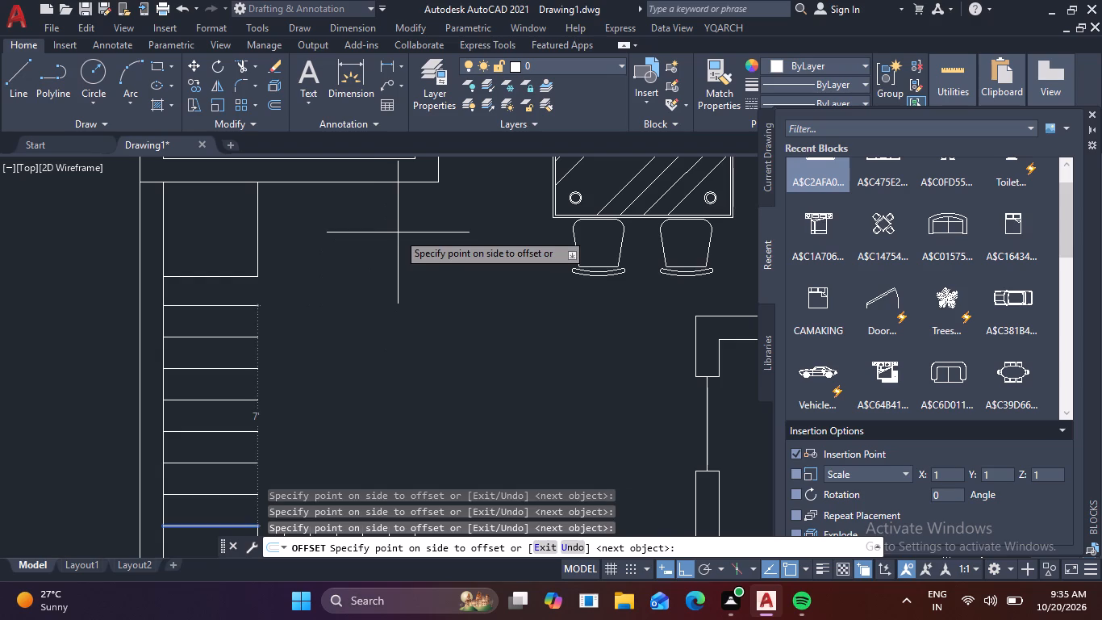
left_click(399, 212)
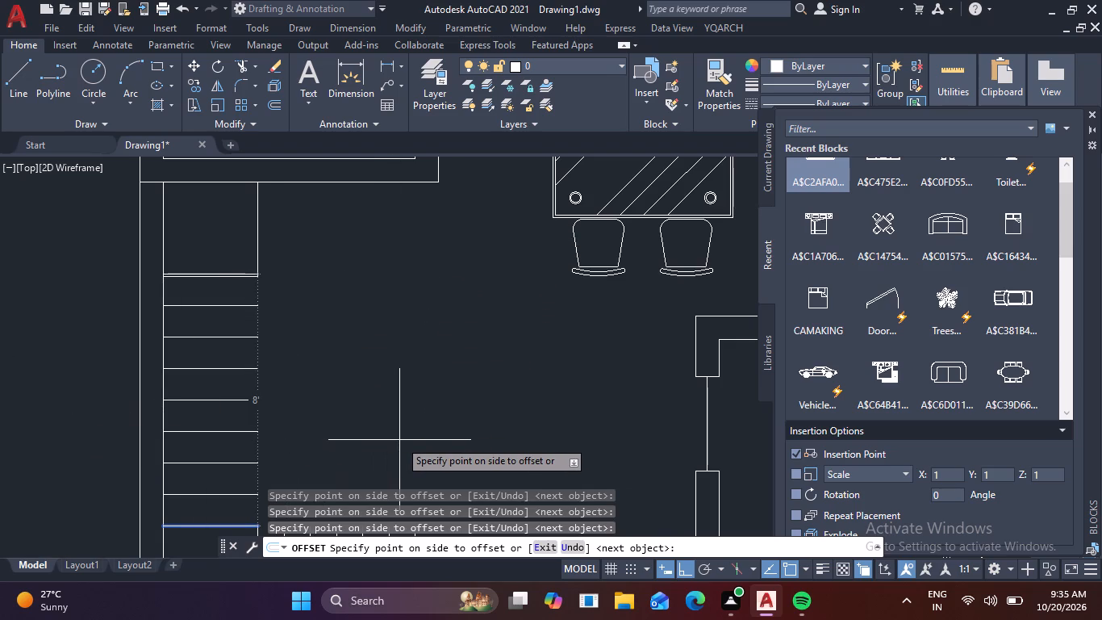
key("Escape")
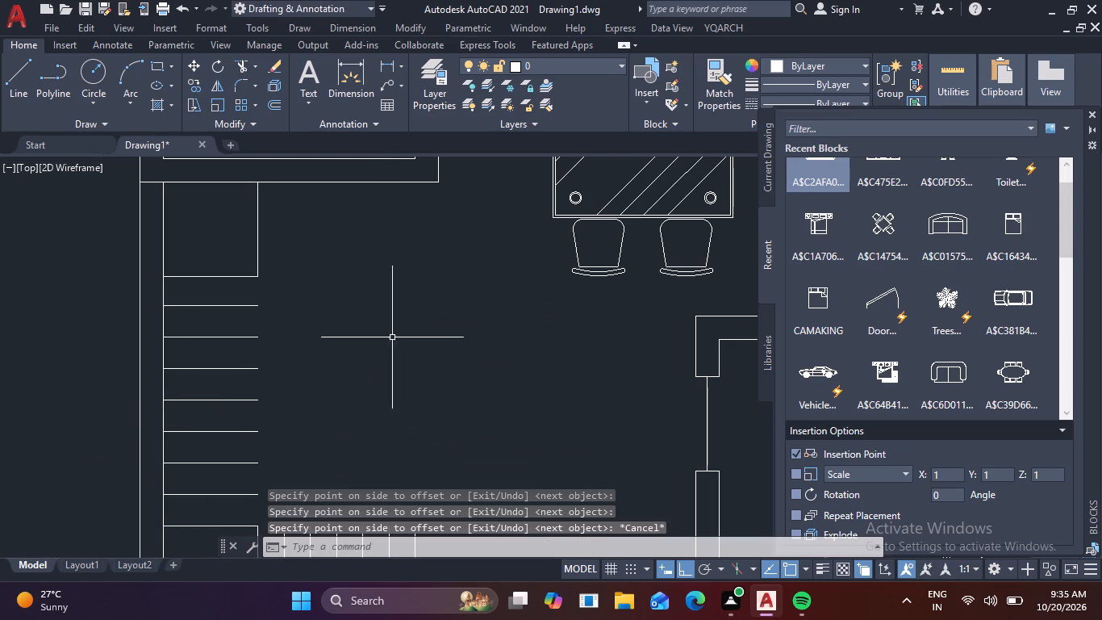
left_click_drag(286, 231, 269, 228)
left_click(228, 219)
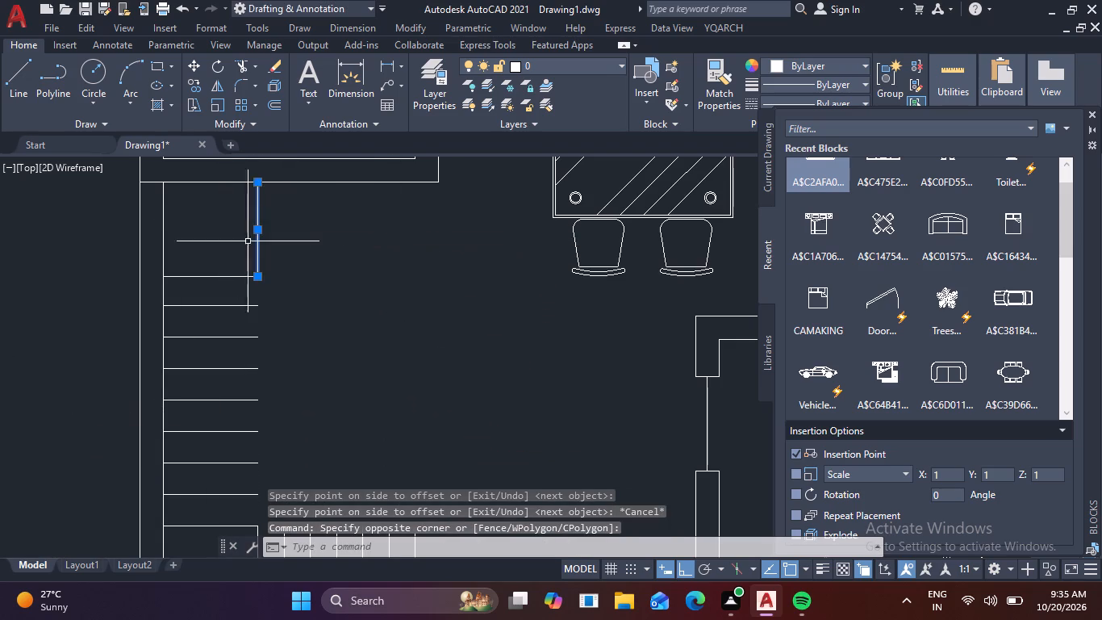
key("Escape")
Offset the northwest square's east line 1' east, and offset that copy another 1' east.
key("o")
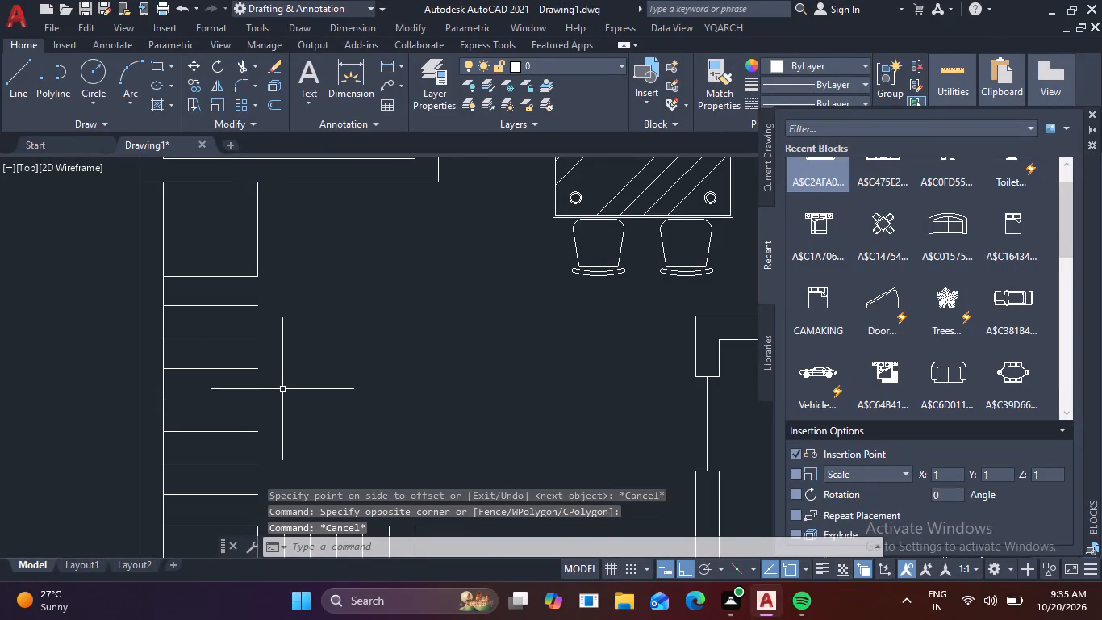
key("Return")
key("1")
key("apostrophe")
key("space")
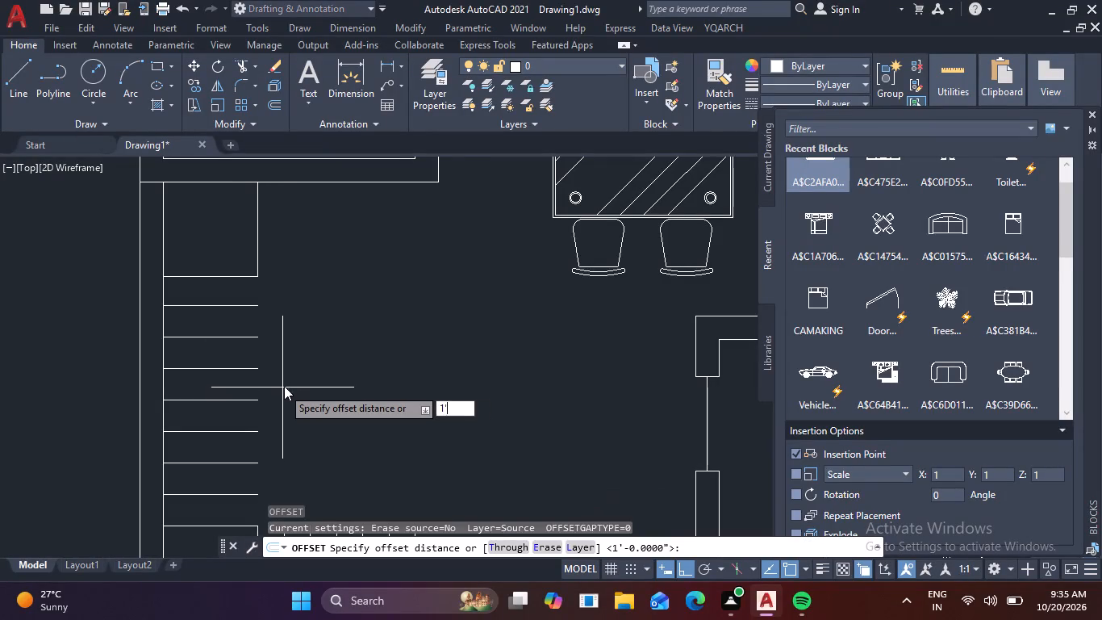
left_click(256, 226)
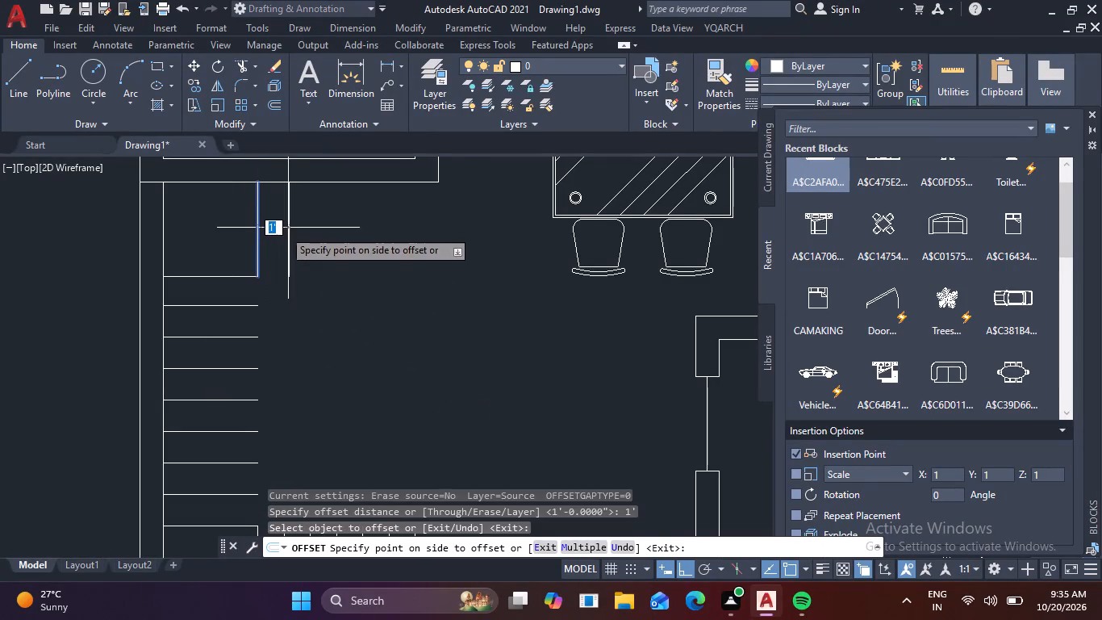
left_click(312, 227)
left_click(290, 225)
left_click(385, 219)
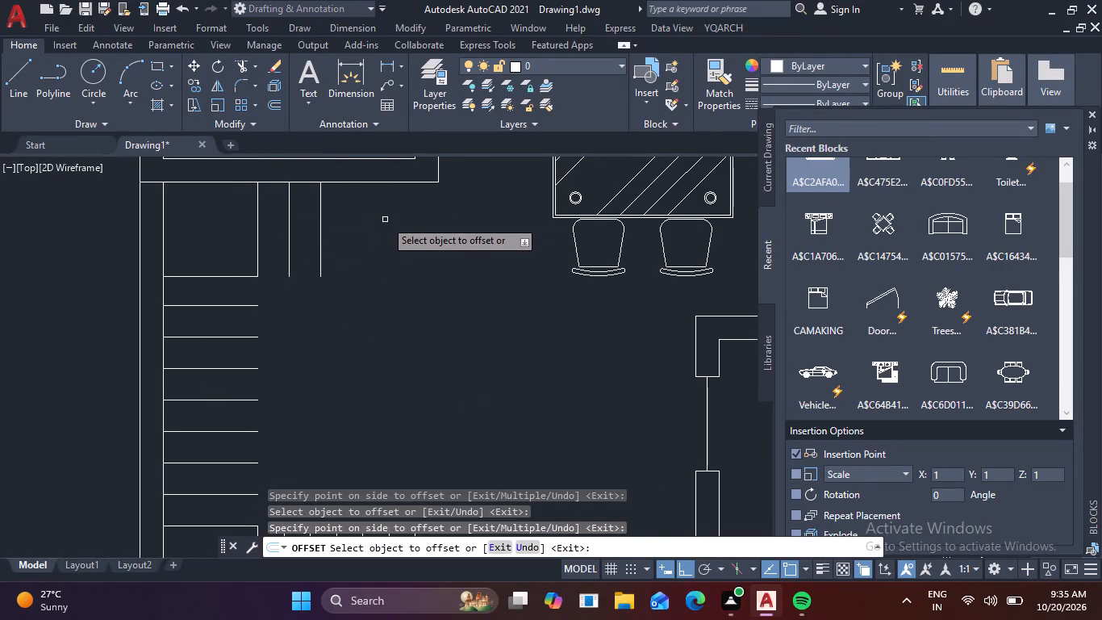
key("Escape")
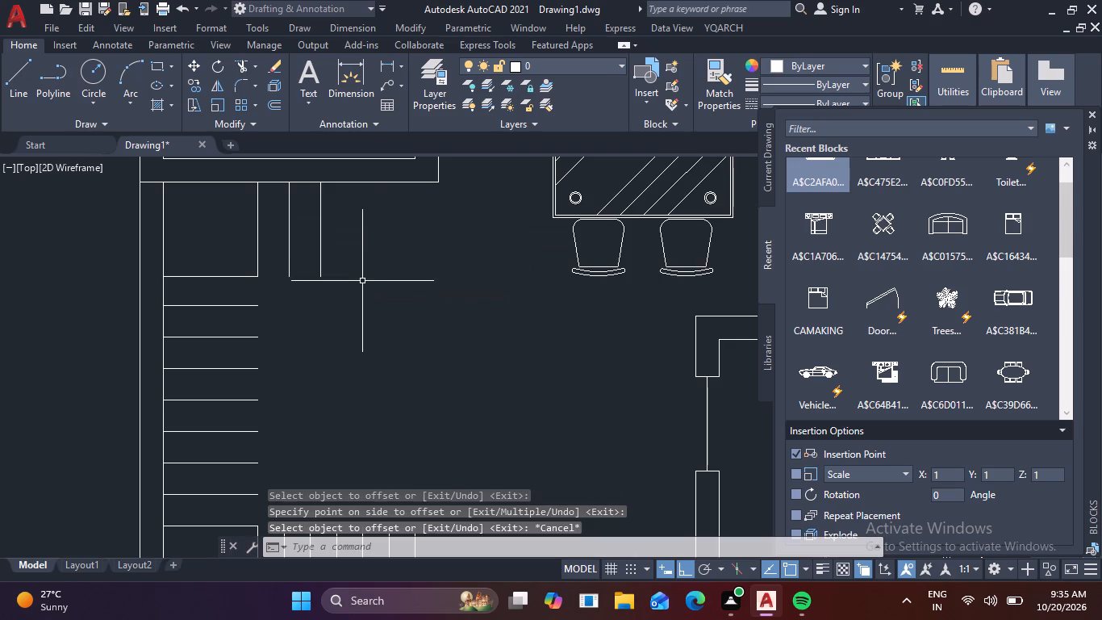
Draw connected lines along the staircase's open edge, from the north treads' south end down to the south flight and east to its last tread.
key("l")
key("space")
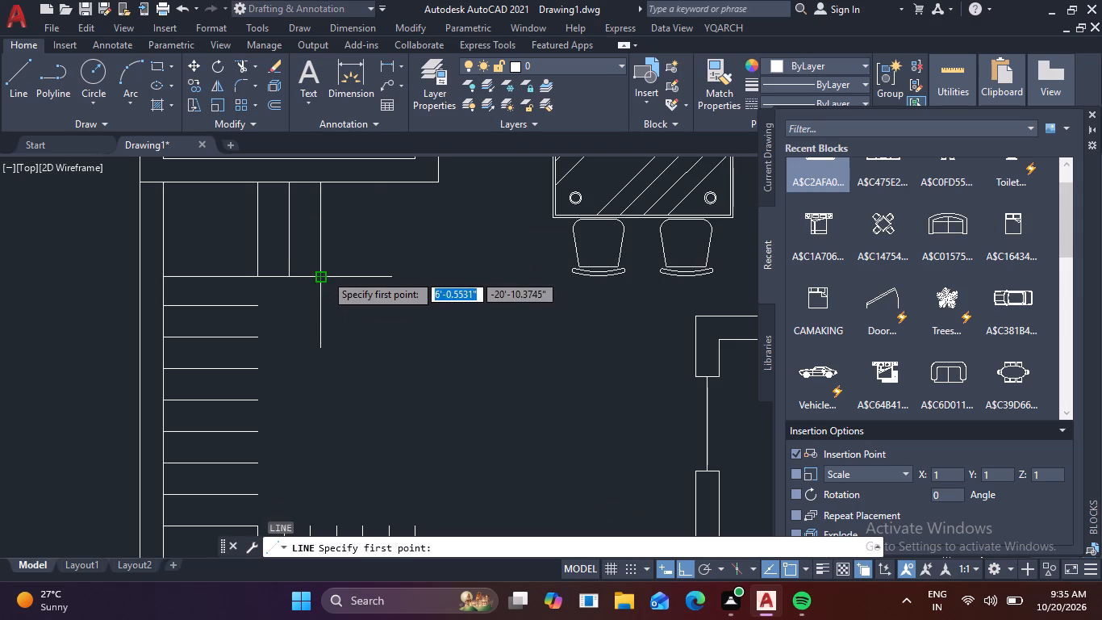
left_click(325, 274)
left_click(257, 279)
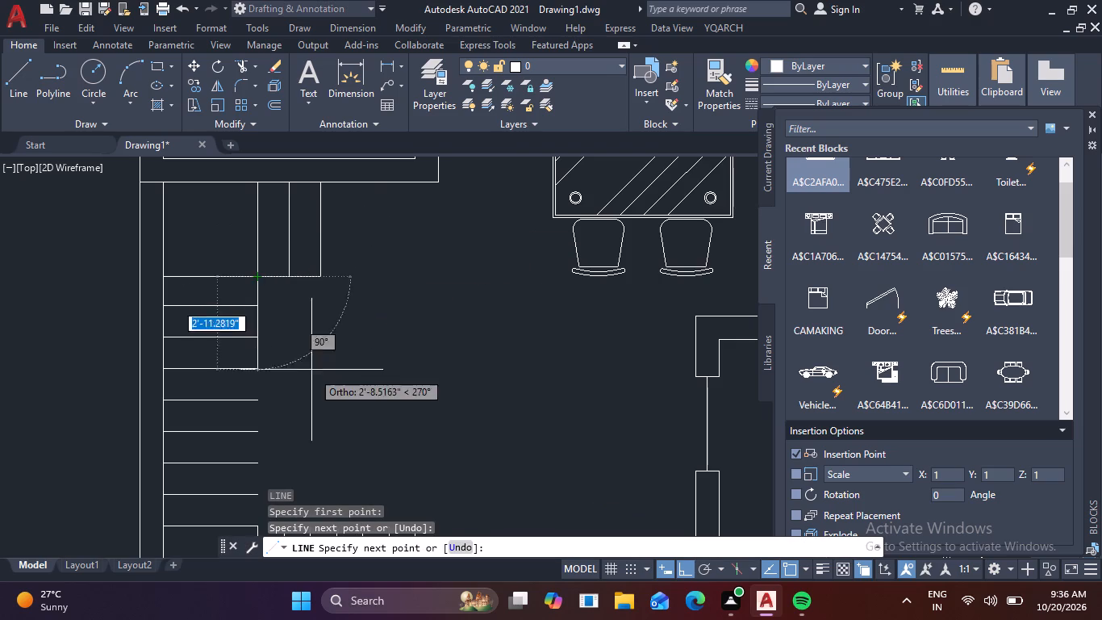
middle_click_drag(328, 395, 269, 184)
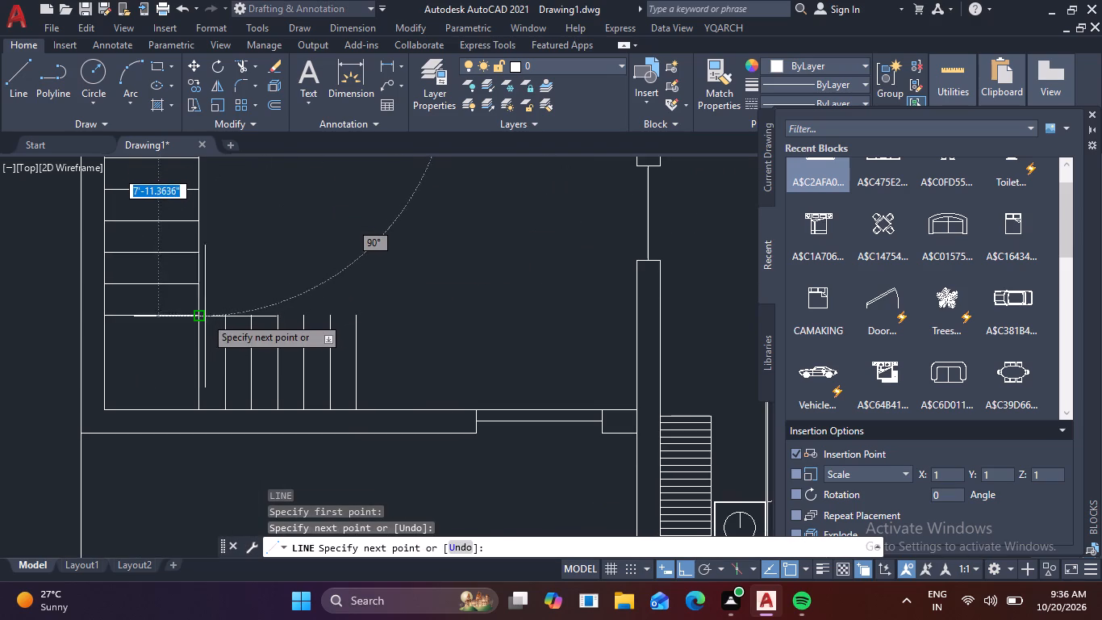
left_click(202, 319)
left_click(361, 314)
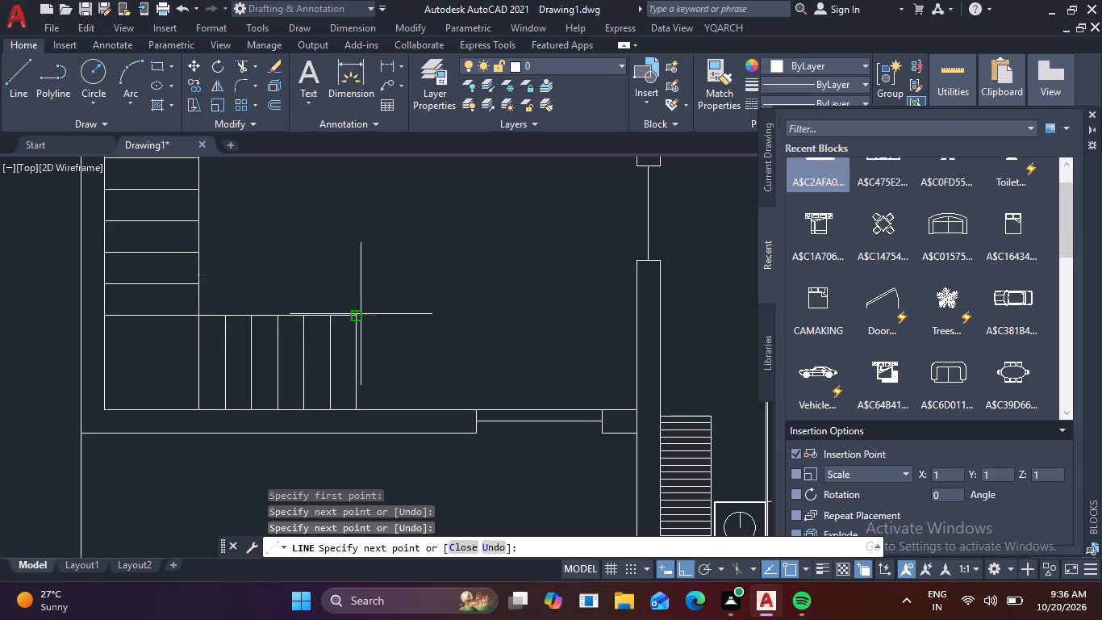
key("Escape")
Move the western L-shaped sofa from outside the plan into the living room, just east of the staircase, with Ortho off.
scroll(525, 403, "down", 2)
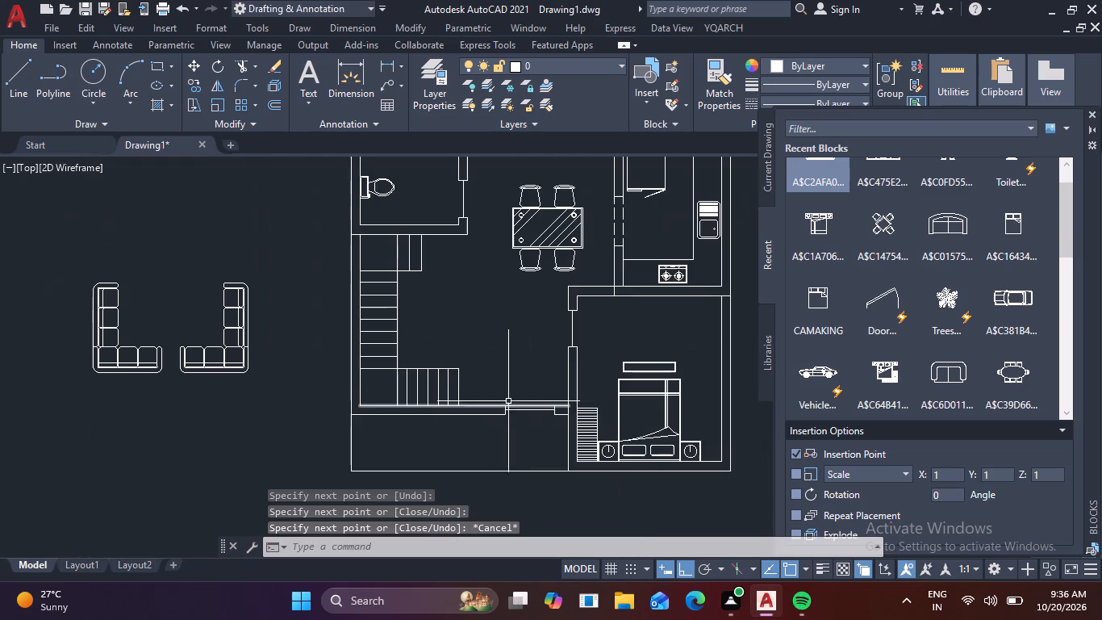
middle_click_drag(469, 356, 472, 408)
scroll(121, 419, "up", 1)
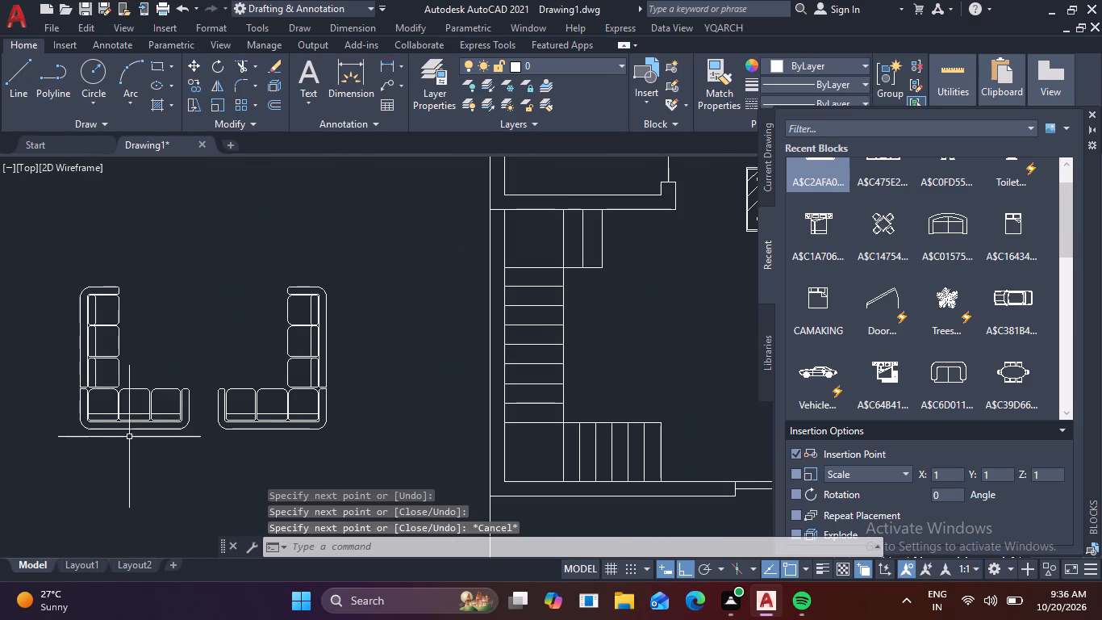
left_click_drag(140, 434, 123, 413)
left_click(89, 368)
key("m")
key("space")
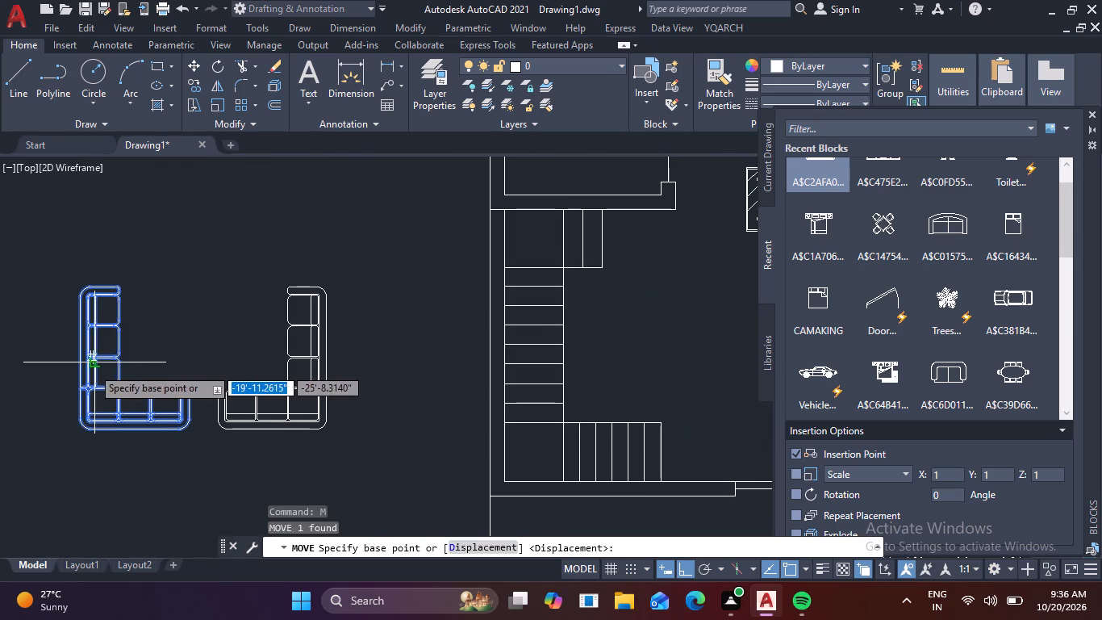
left_click(92, 367)
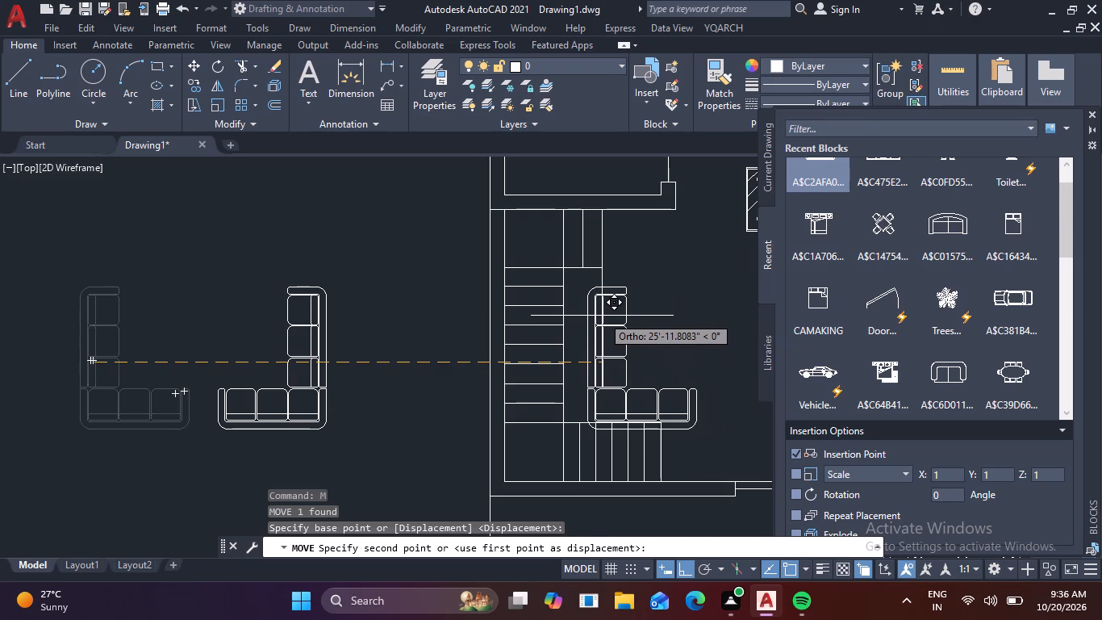
key("F8")
scroll(604, 314, "up", 1)
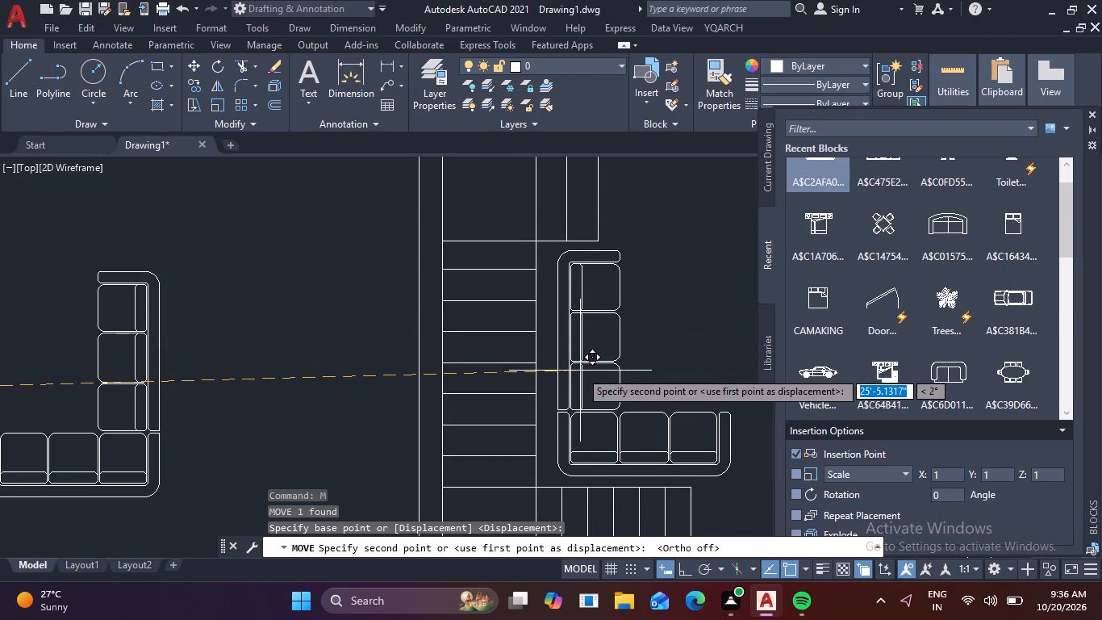
left_click(575, 370)
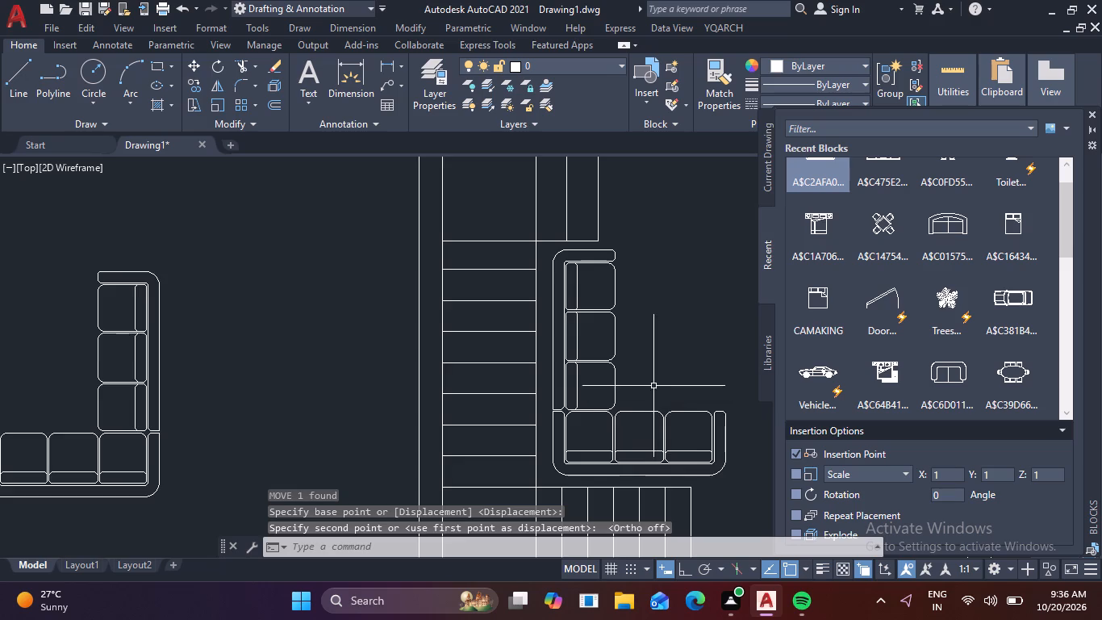
Draw a coffee table rectangle about 2'-1" by 2'-9" in front of the living room's L-shaped sofa.
middle_click_drag(587, 377, 449, 417)
key("r")
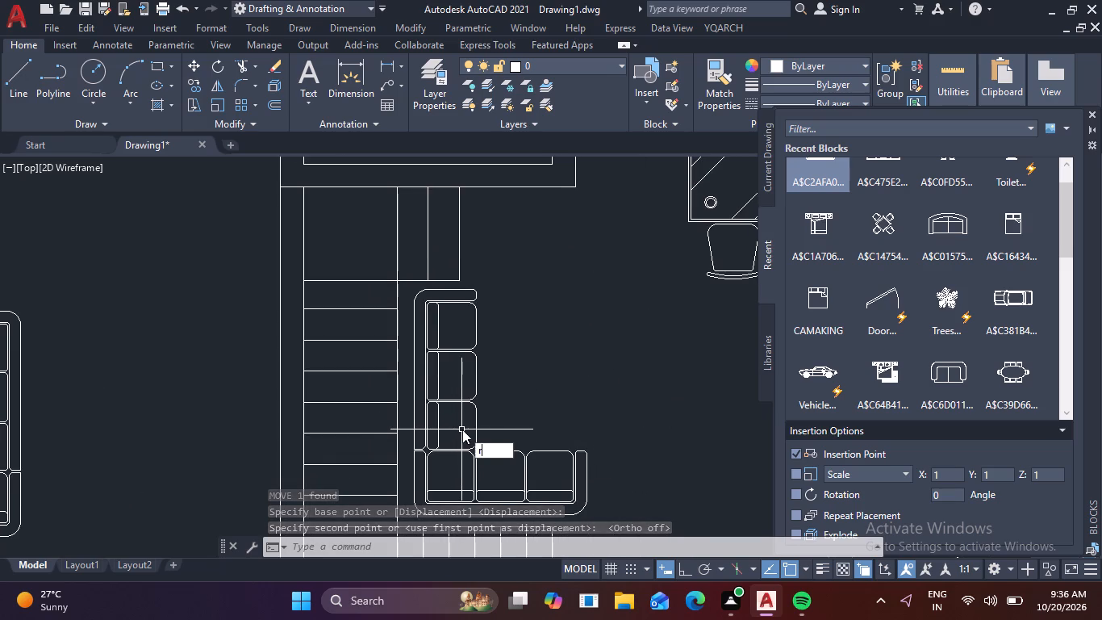
type("ec")
key("space")
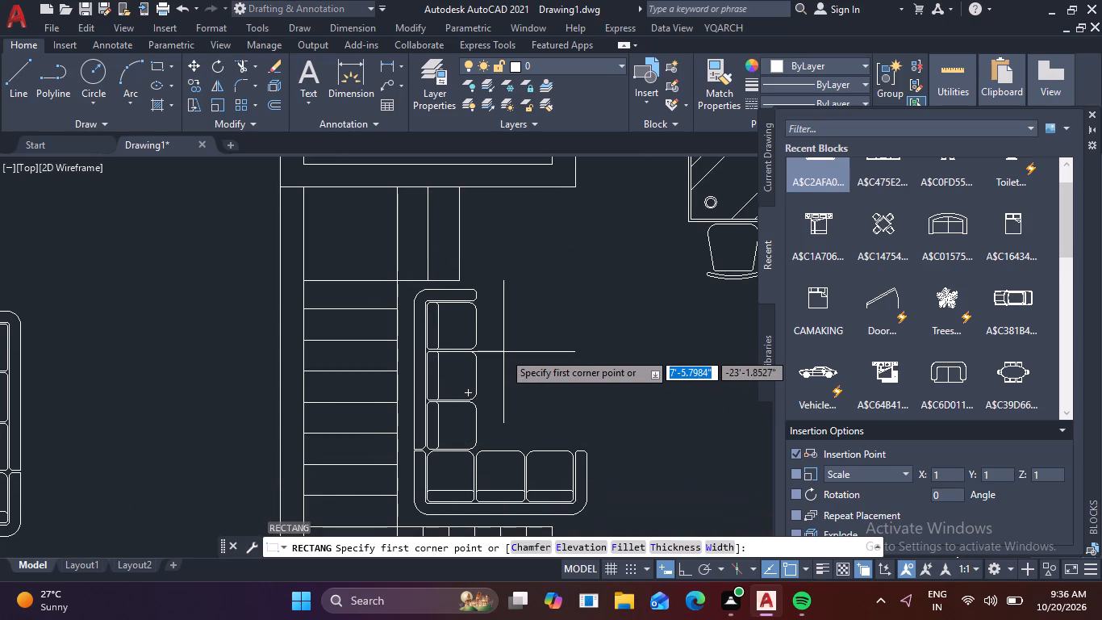
left_click(511, 332)
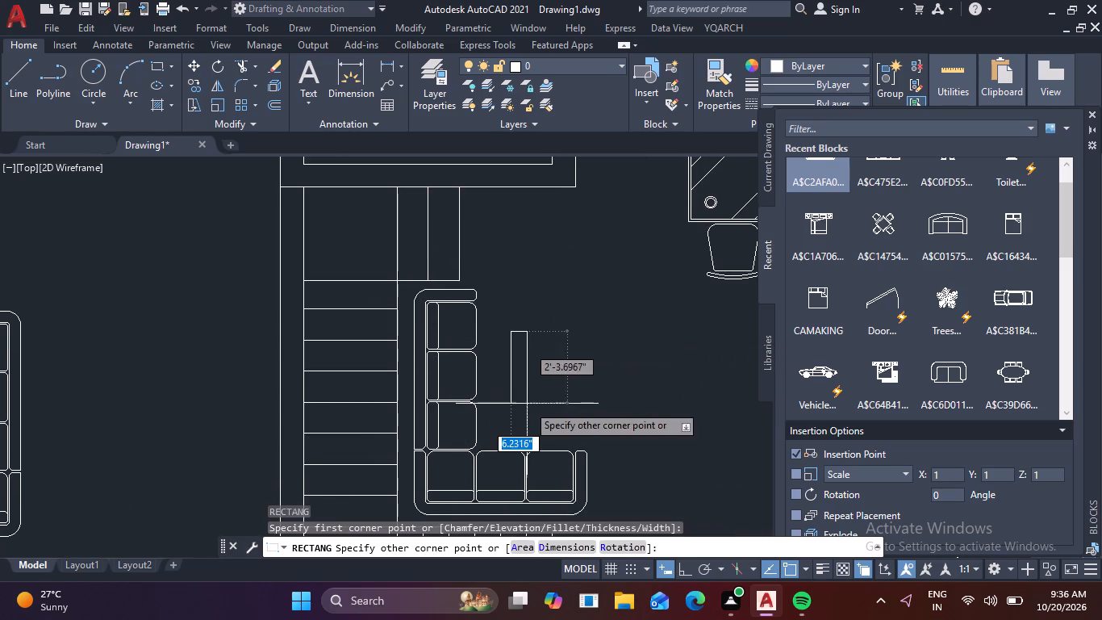
left_click(576, 417)
Delete the spare L-shaped sofa left outside the plan to the west.
scroll(691, 419, "down", 1)
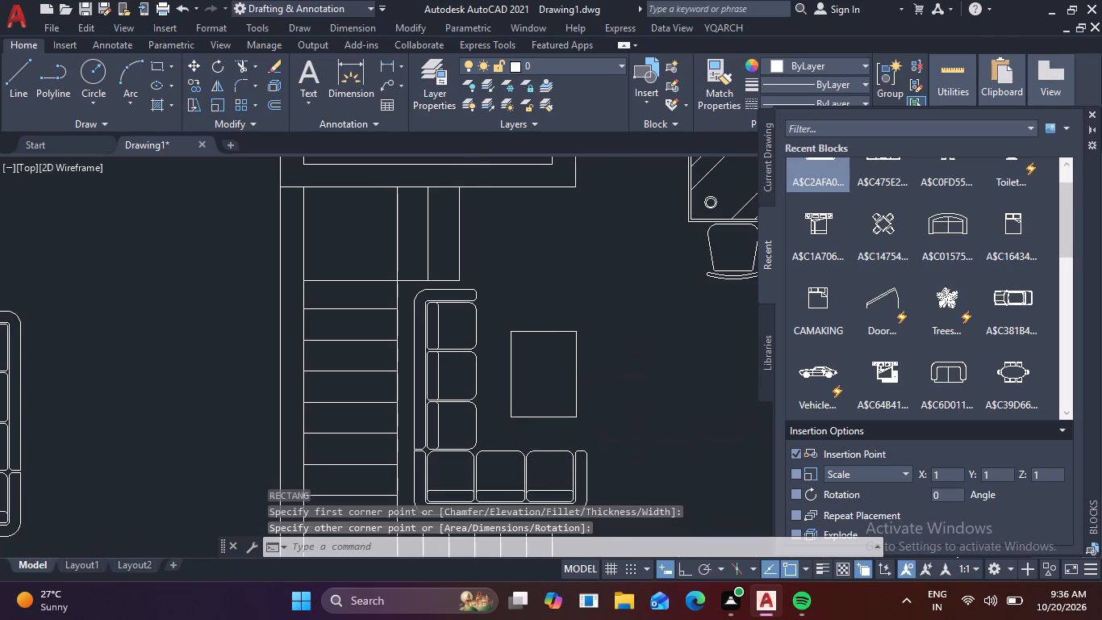
scroll(654, 436, "down", 1)
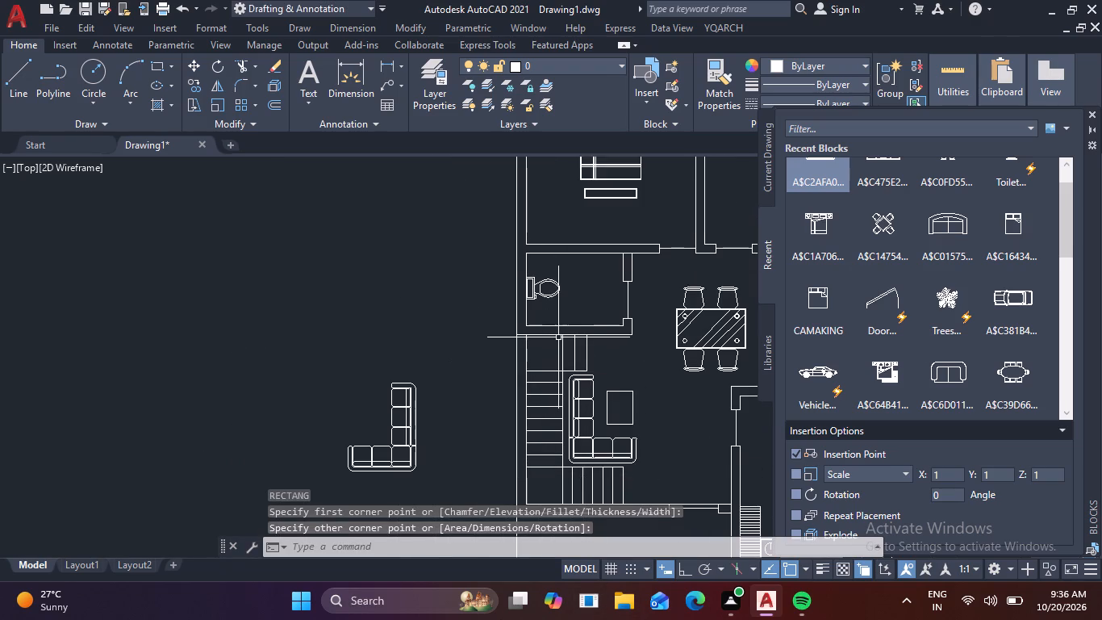
scroll(533, 361, "down", 1)
middle_click_drag(607, 358, 542, 357)
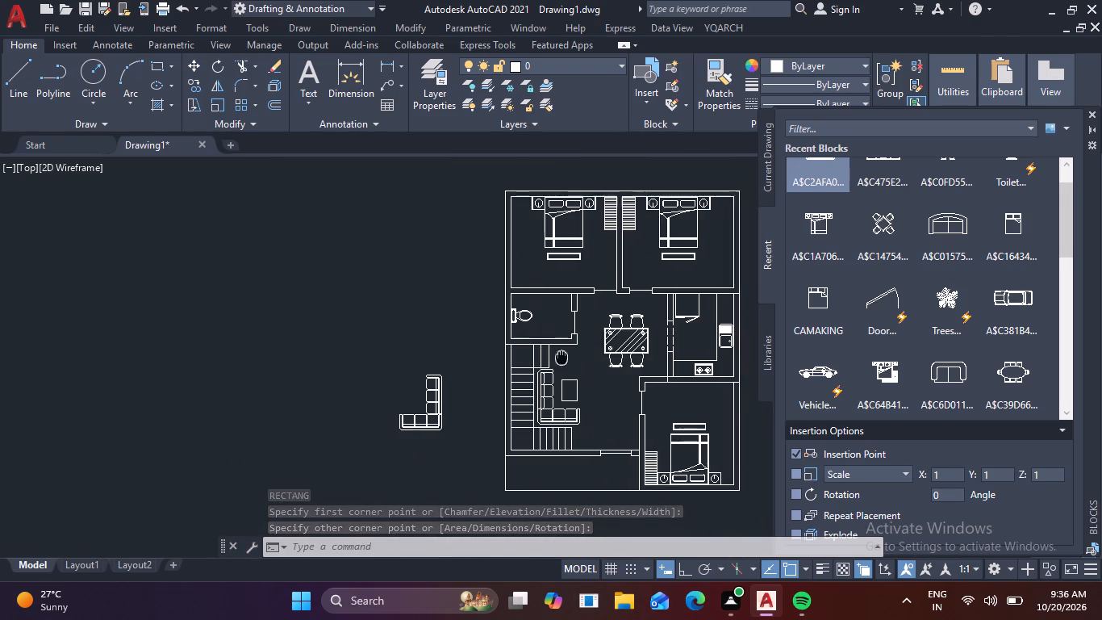
middle_click_drag(542, 357, 389, 346)
left_click_drag(265, 417, 257, 409)
left_click(188, 363)
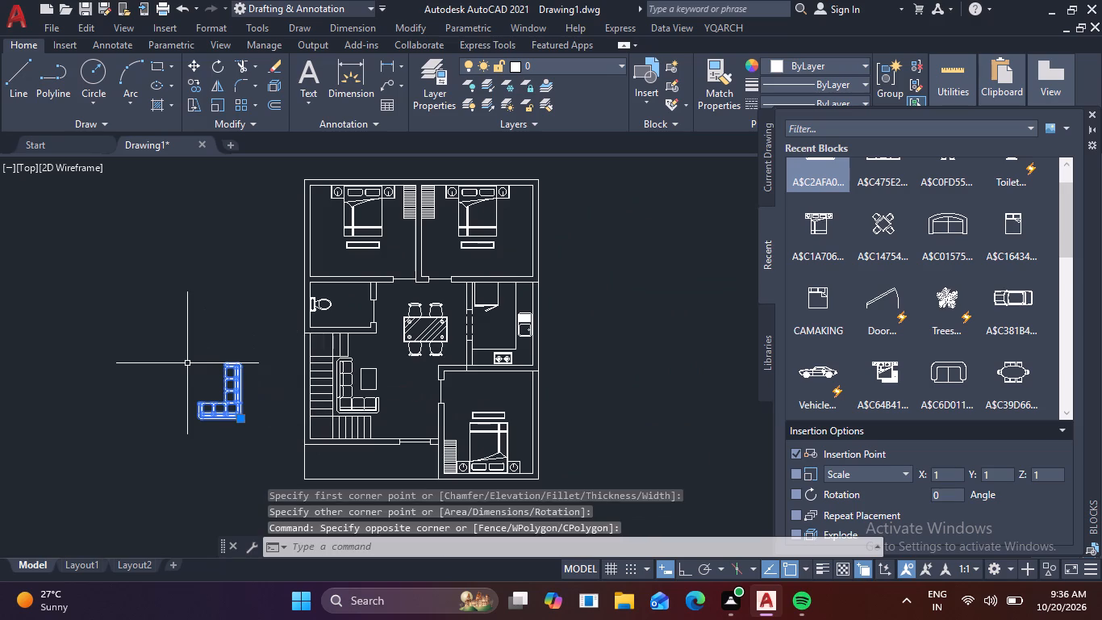
key("Delete")
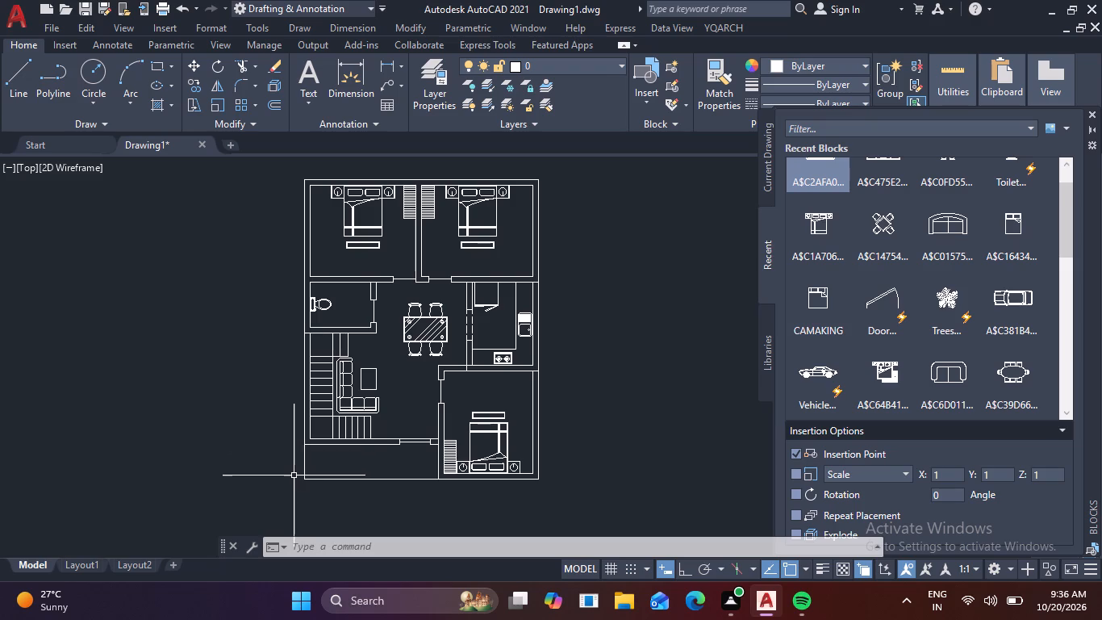
Draw a short line across the living room's south wall, between the staircase's last tread and the door opening.
scroll(393, 480, "up", 3)
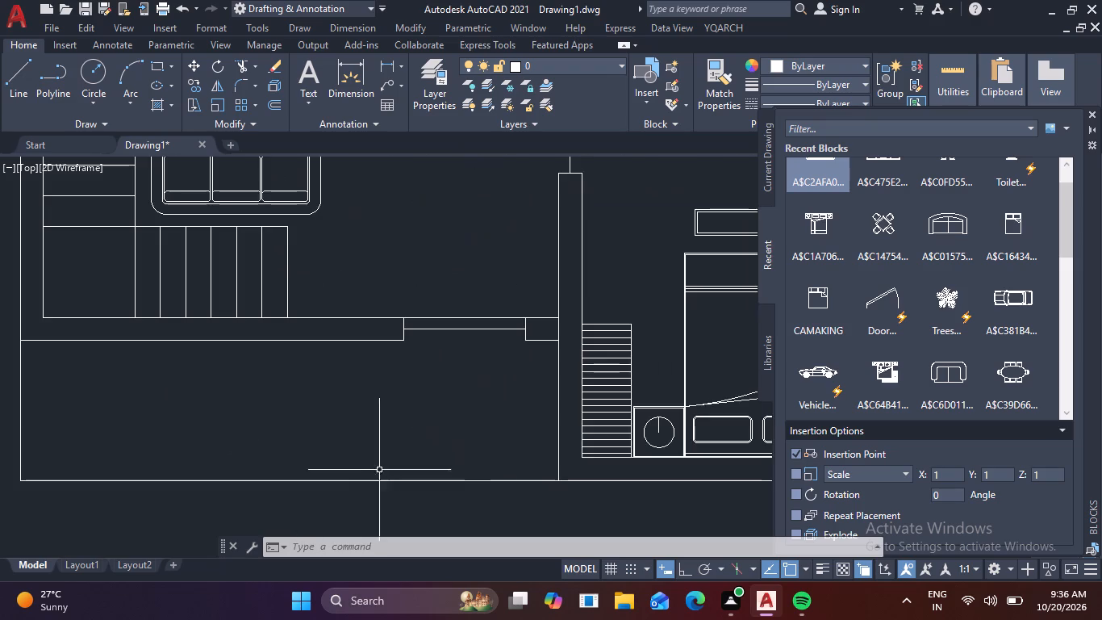
middle_click_drag(388, 431, 467, 503)
type("l")
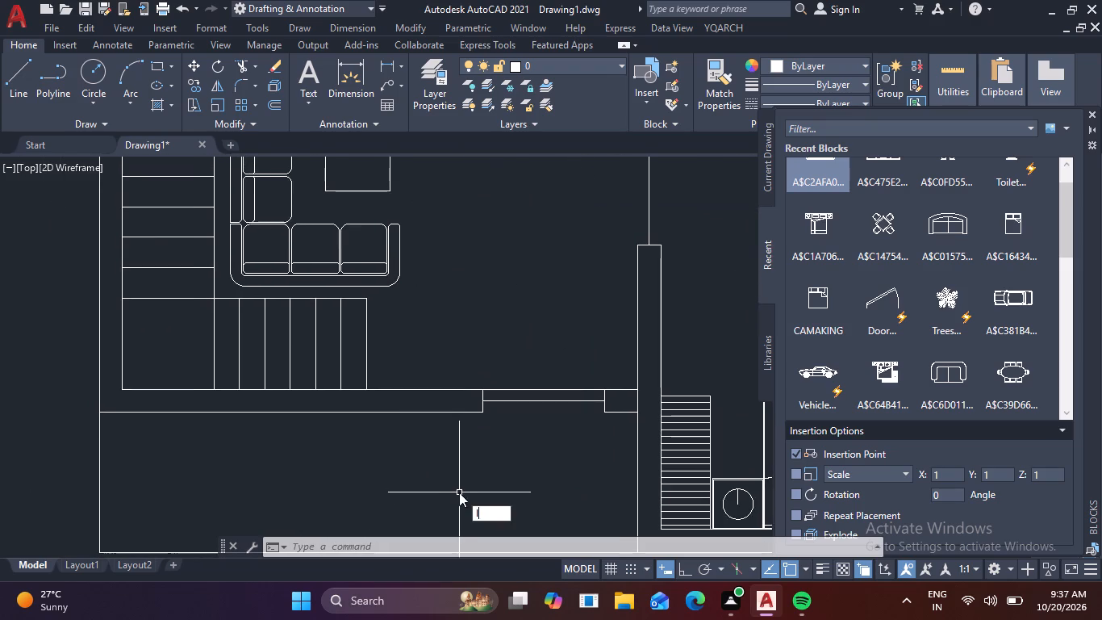
key("space")
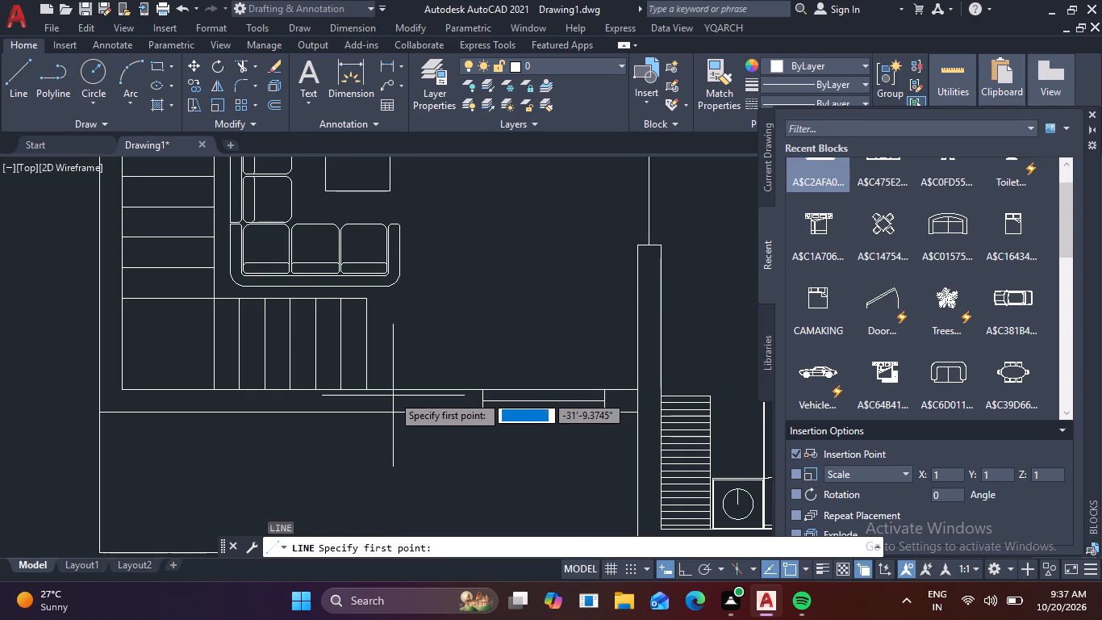
left_click(403, 387)
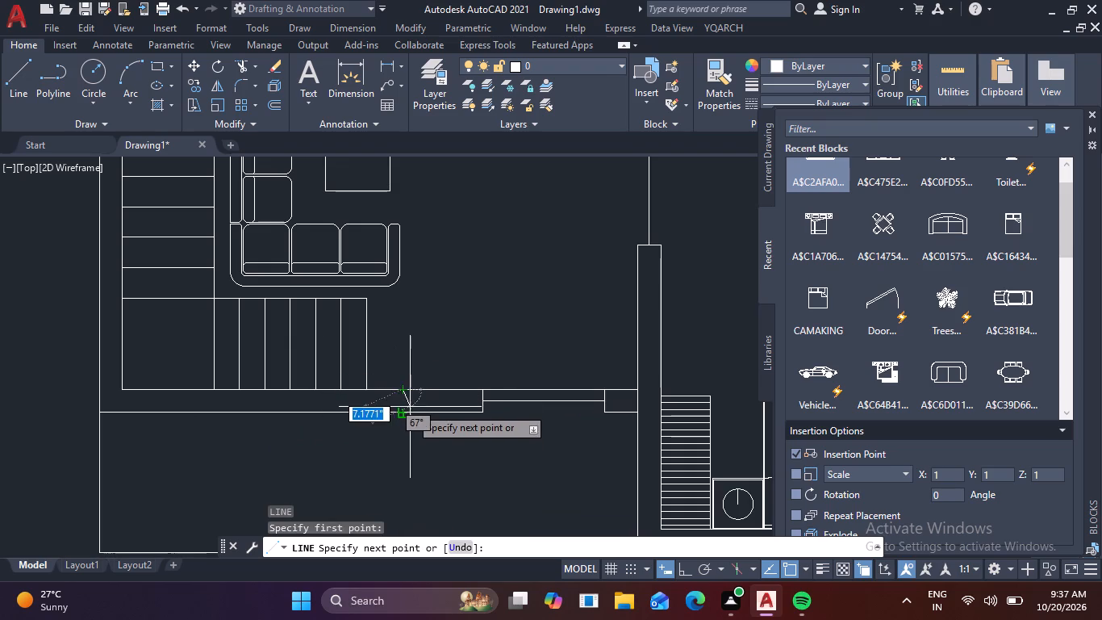
left_click(401, 408)
key("space")
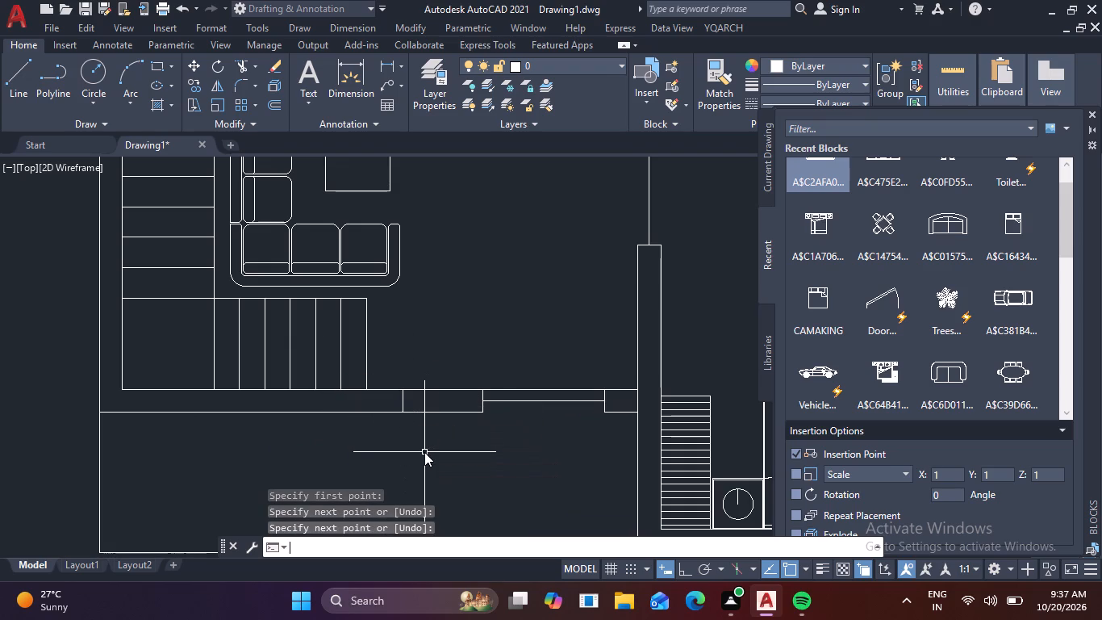
Offset the new line across the south wall 4' west.
type("o")
key("Return")
type("4'")
key("space")
scroll(423, 410, "up", 1)
left_click(389, 396)
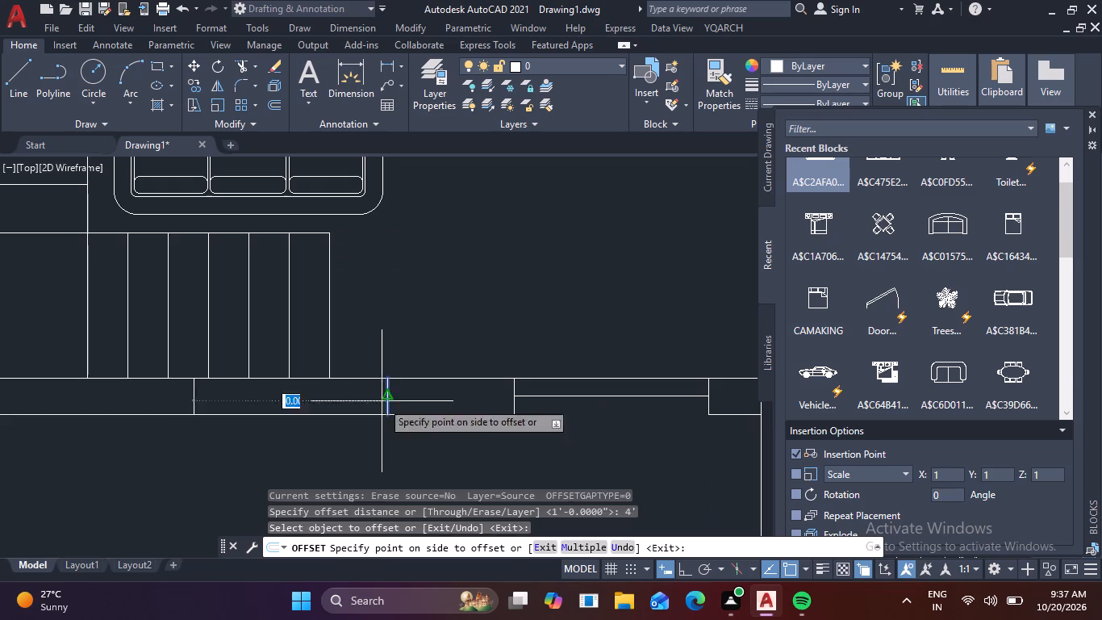
left_click(237, 423)
scroll(224, 420, "down", 1)
middle_click_drag(240, 421, 322, 428)
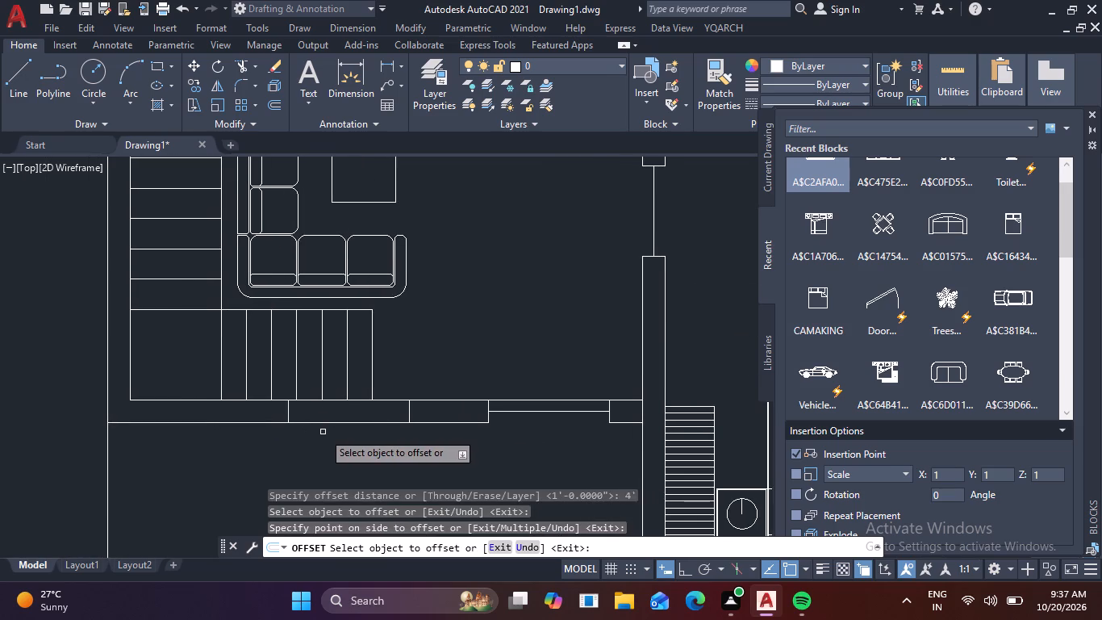
key("Escape")
Draw a line along the middle of the south wall, joining the midpoints of the two lines 4' apart.
key("l")
key("space")
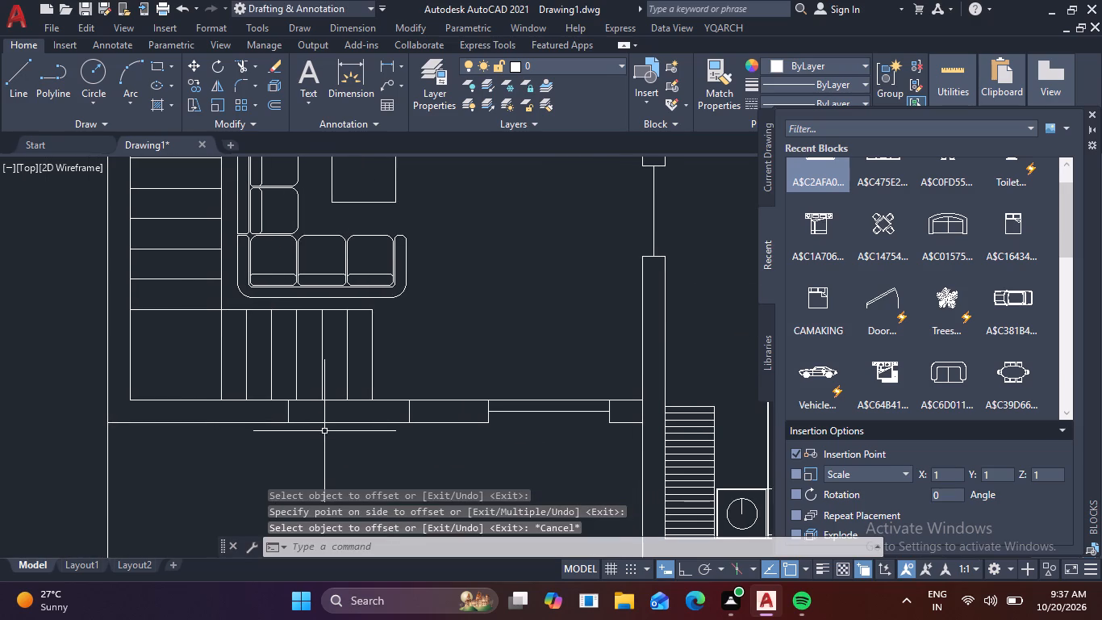
scroll(407, 406, "up", 2)
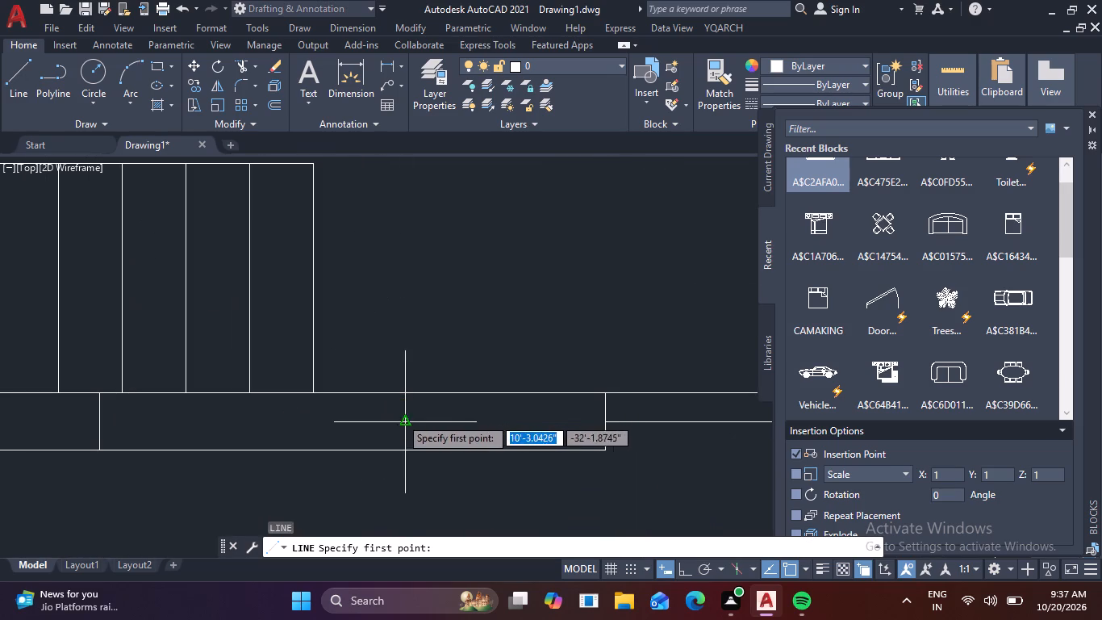
left_click(405, 421)
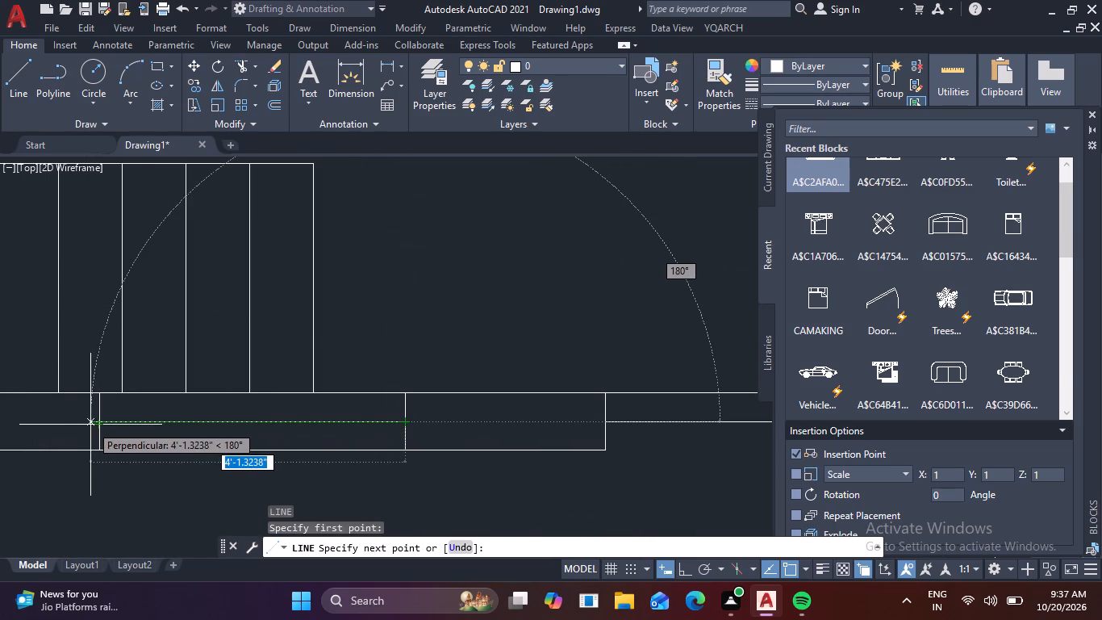
left_click(98, 425)
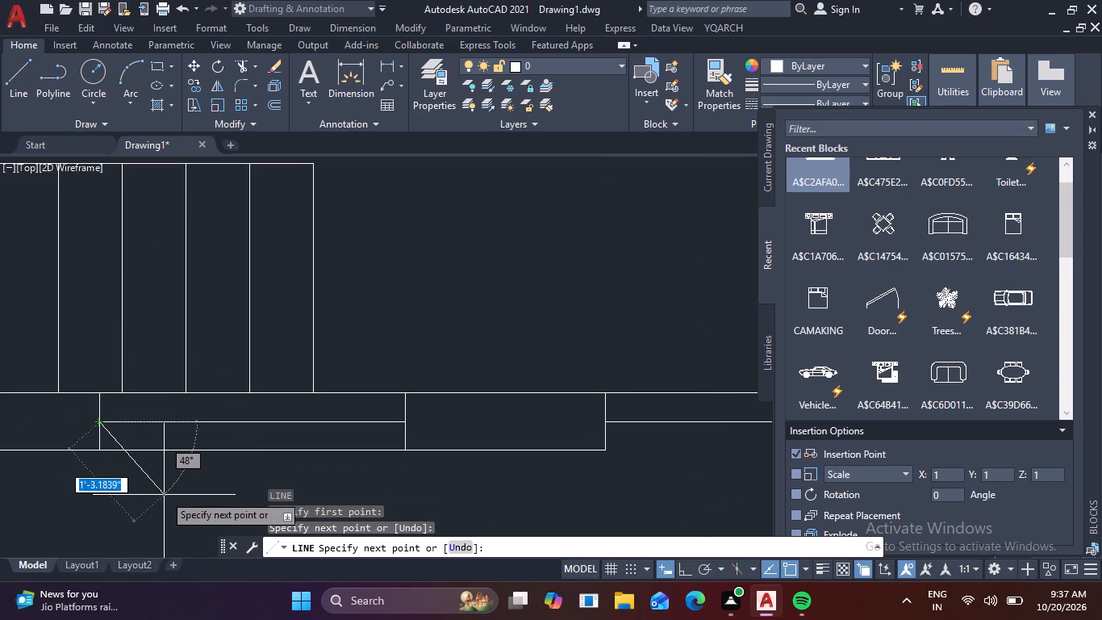
key("Escape")
Offset the south wall window's centre line 1" north.
middle_click_drag(164, 450, 278, 450)
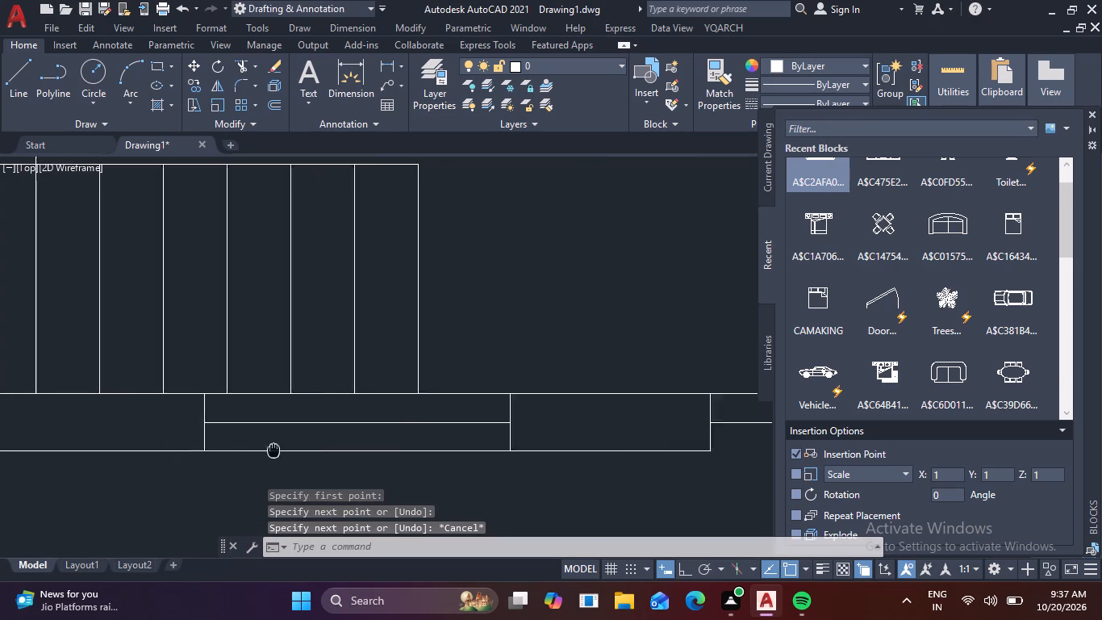
middle_click_drag(278, 450, 288, 450)
scroll(256, 442, "up", 1)
key("o")
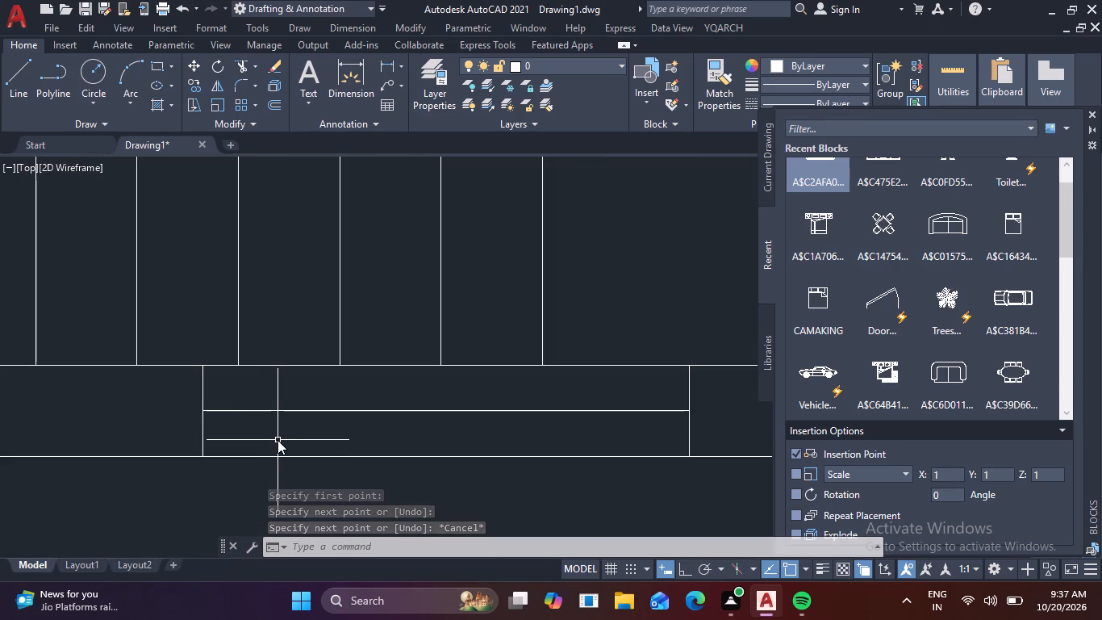
key("Return")
type("1\"")
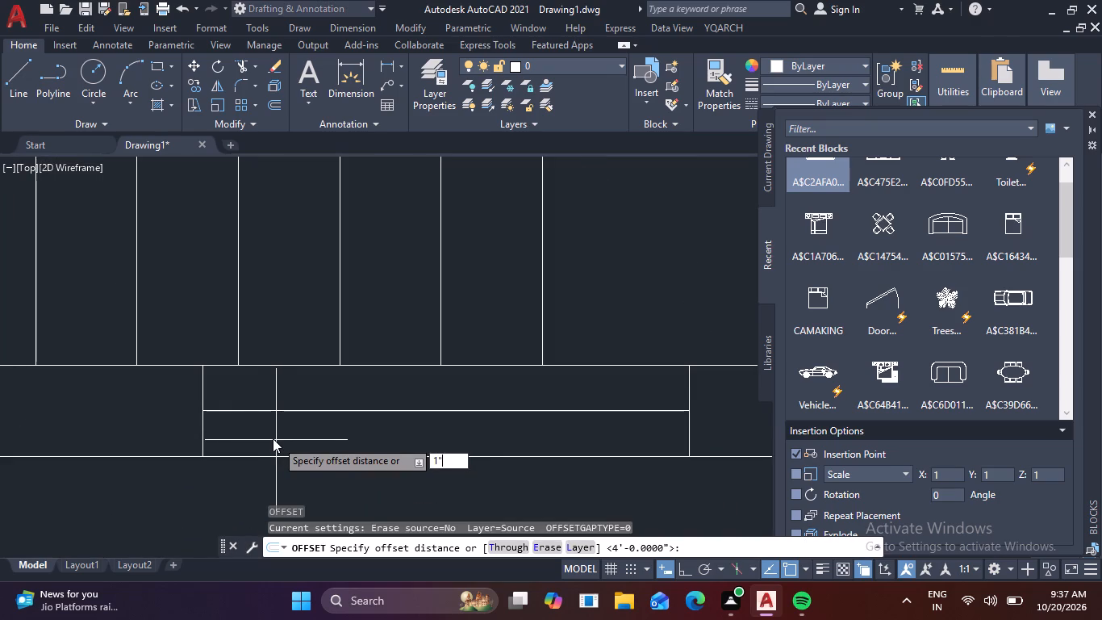
key("space")
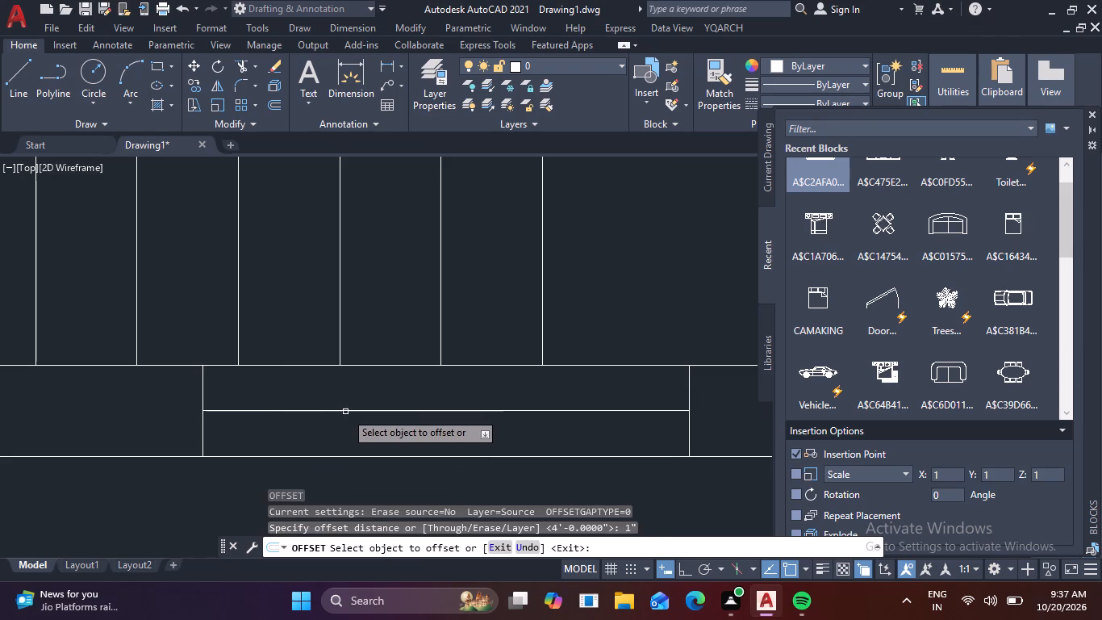
left_click(345, 412)
left_click(346, 385)
scroll(424, 432, "down", 1)
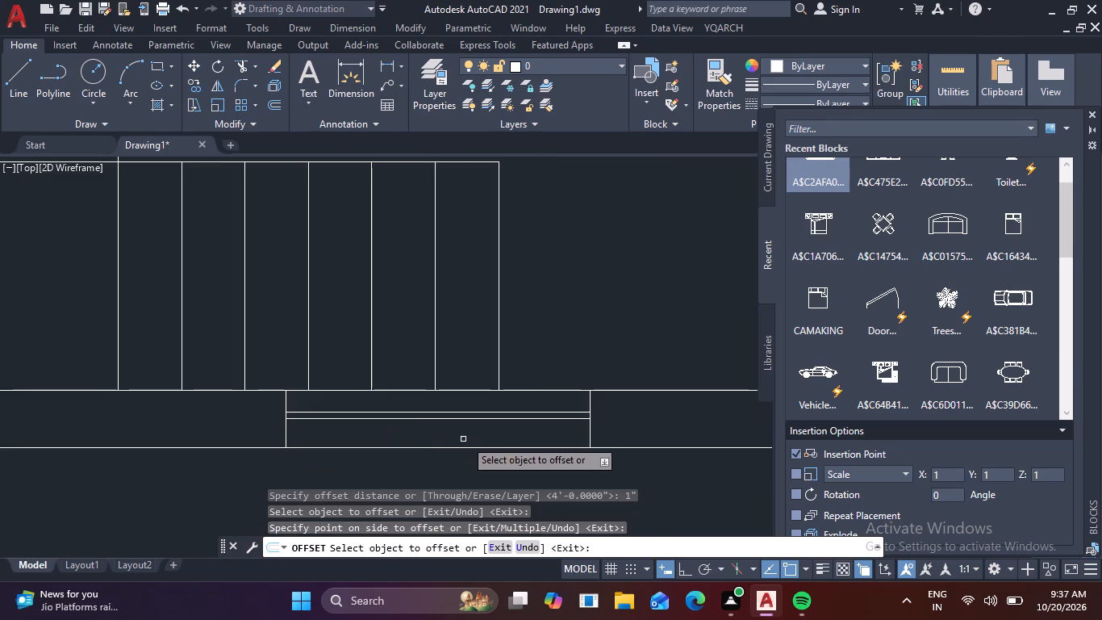
key("Escape")
Copy the living room's south wall window from its top-west corner into the northwest bedroom's north wall, behind the bed.
left_click_drag(621, 429, 603, 429)
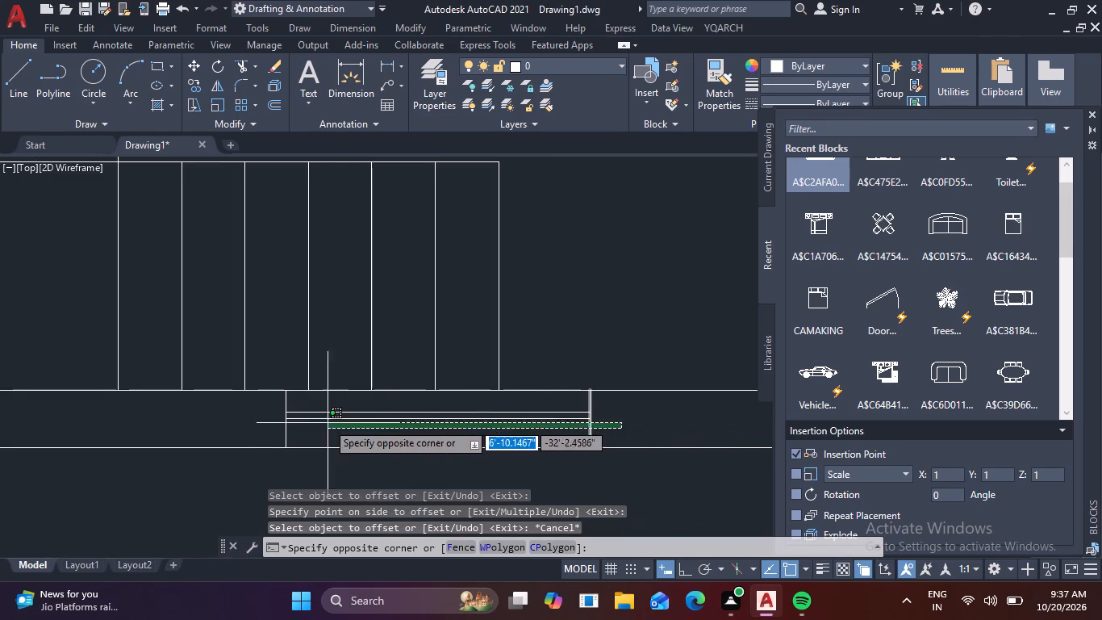
left_click(261, 408)
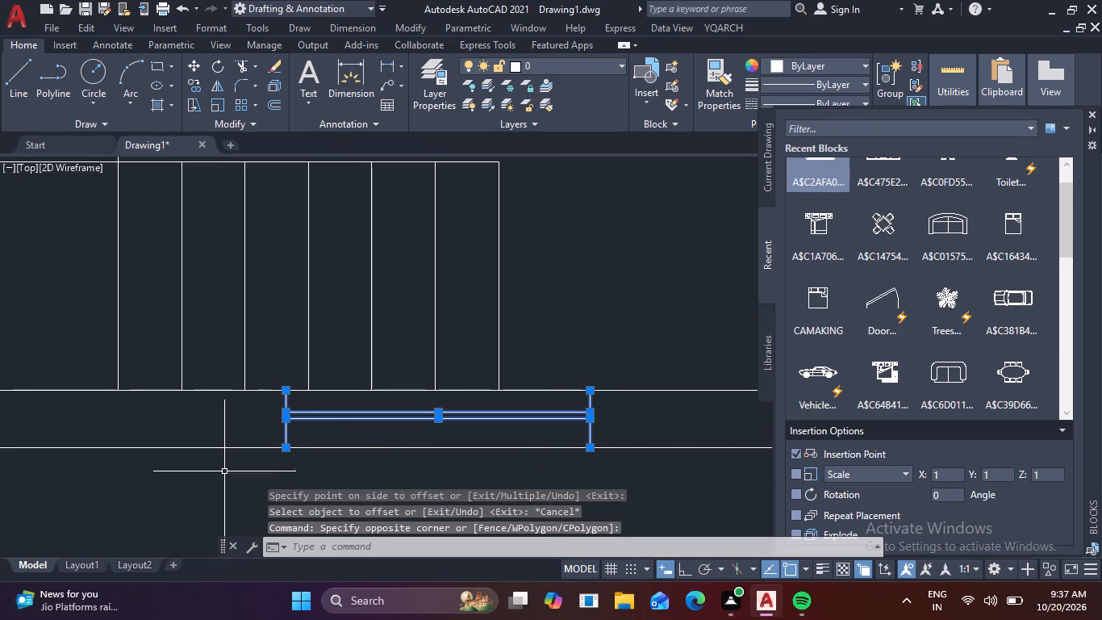
type("co")
key("space")
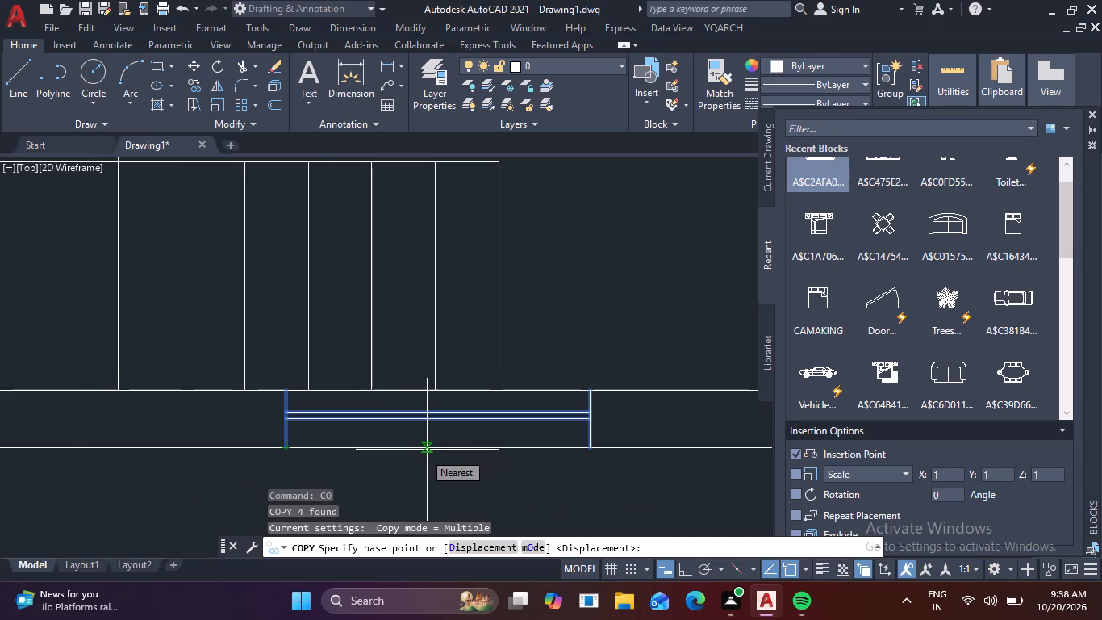
left_click(284, 388)
scroll(352, 291, "down", 3)
middle_click_drag(393, 274, 327, 414)
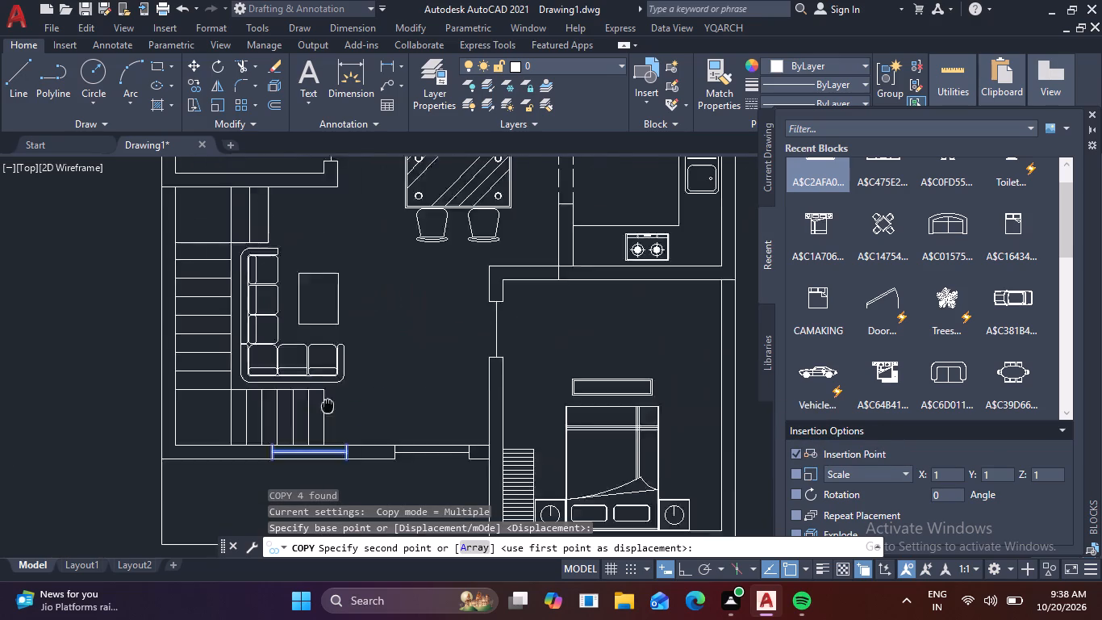
middle_click_drag(327, 414, 324, 450)
middle_click_drag(401, 301, 374, 464)
middle_click_drag(326, 341, 355, 507)
middle_click_drag(324, 323, 340, 404)
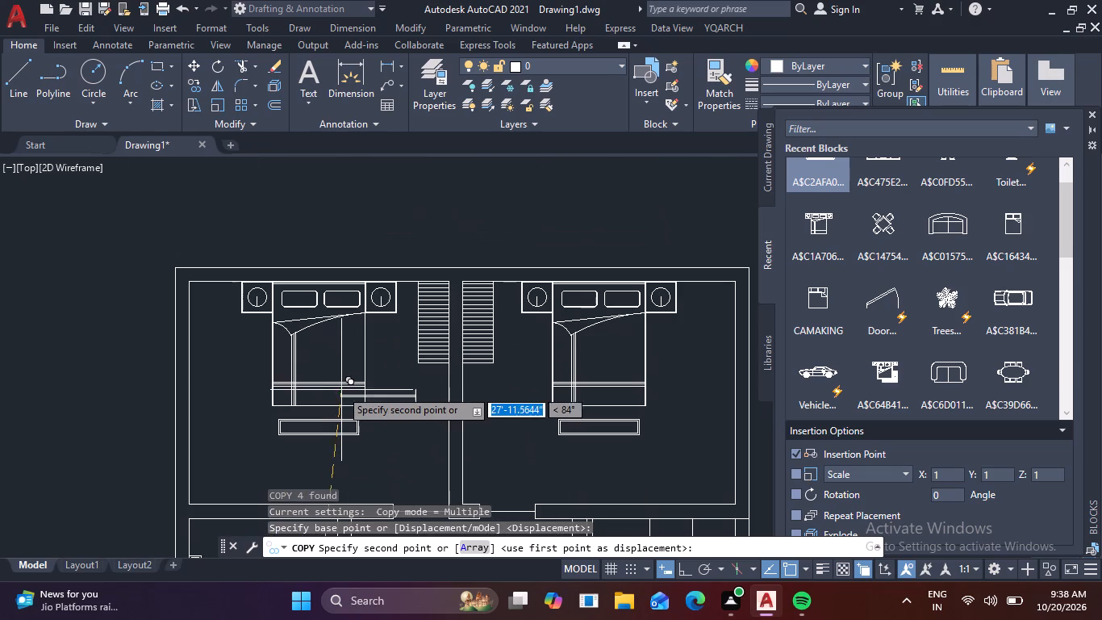
scroll(294, 287, "up", 3)
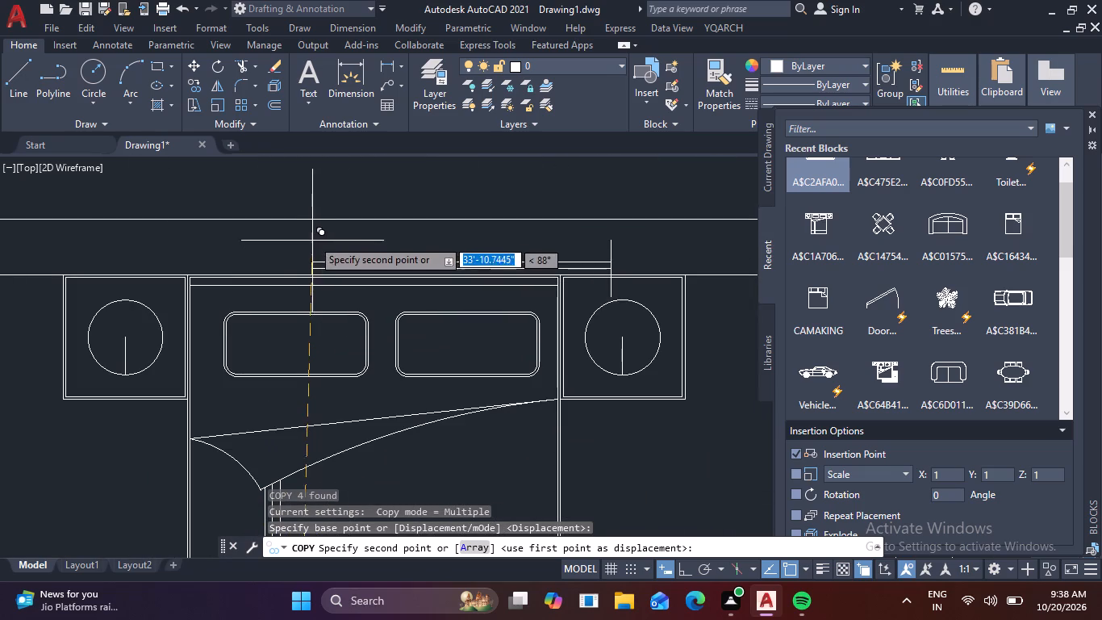
left_click(301, 221)
Place another copy of the window in the northeast bedroom's north wall, behind the bed.
scroll(361, 251, "down", 3)
middle_click_drag(474, 260, 100, 276)
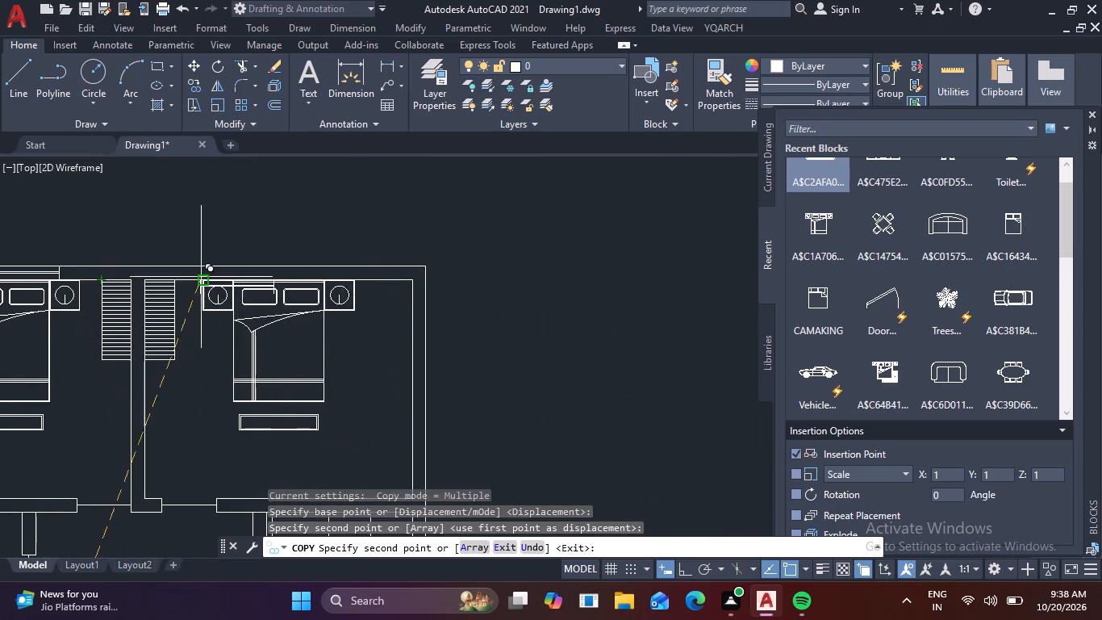
scroll(296, 265, "up", 3)
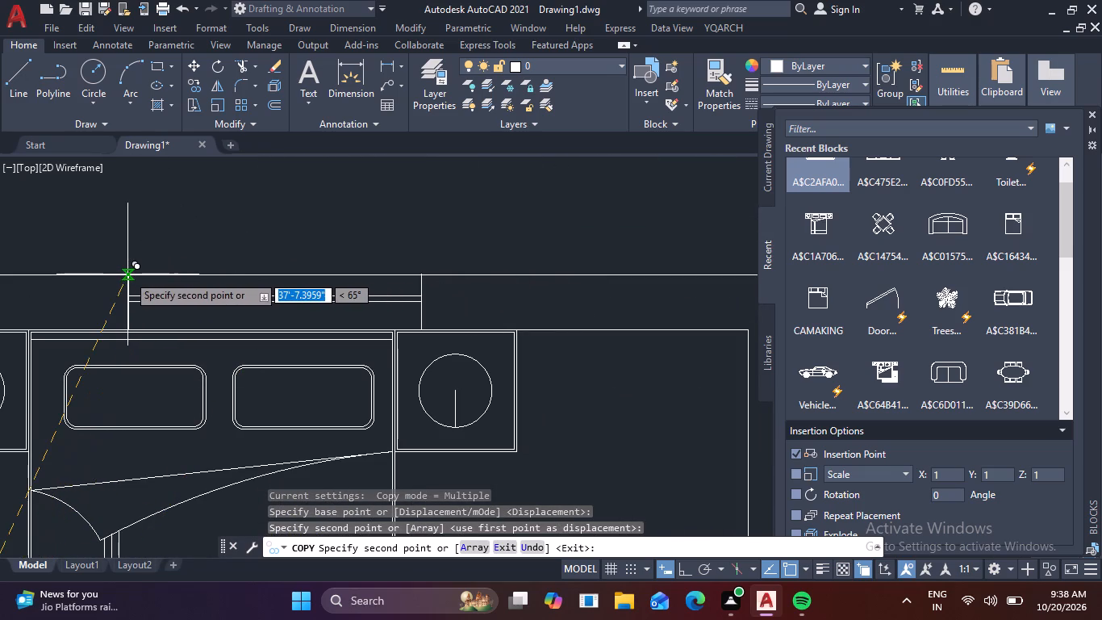
left_click(127, 274)
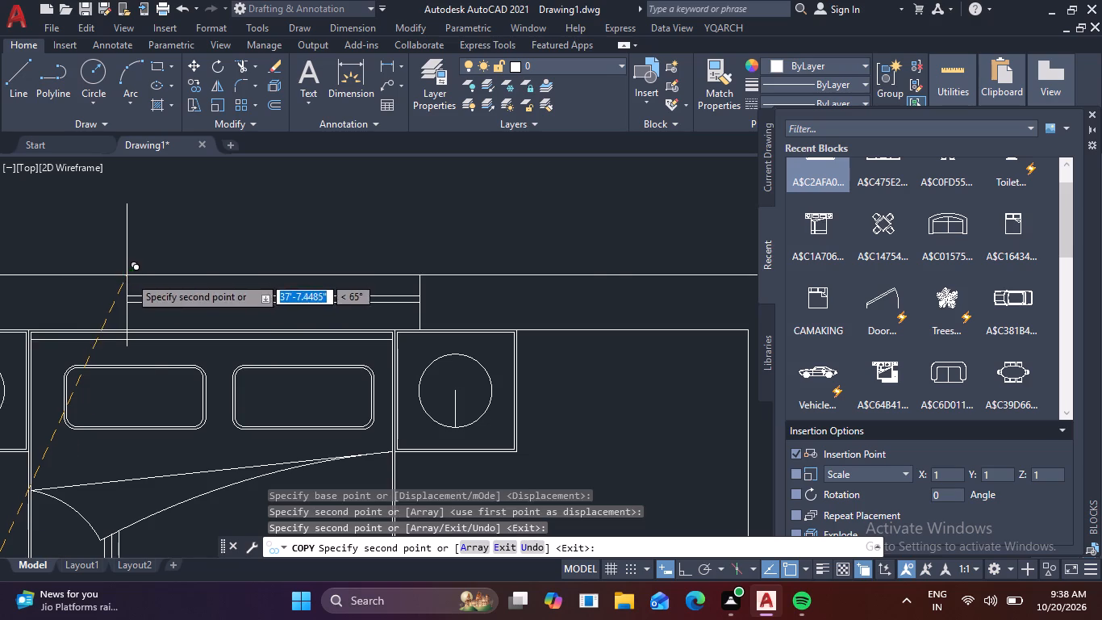
Place another copy of the window in the southeast bedroom's south wall, behind the bed head.
scroll(385, 266, "down", 2)
middle_click_drag(440, 362, 420, 161)
middle_click_drag(415, 365, 490, 42)
middle_click_drag(433, 336, 435, 337)
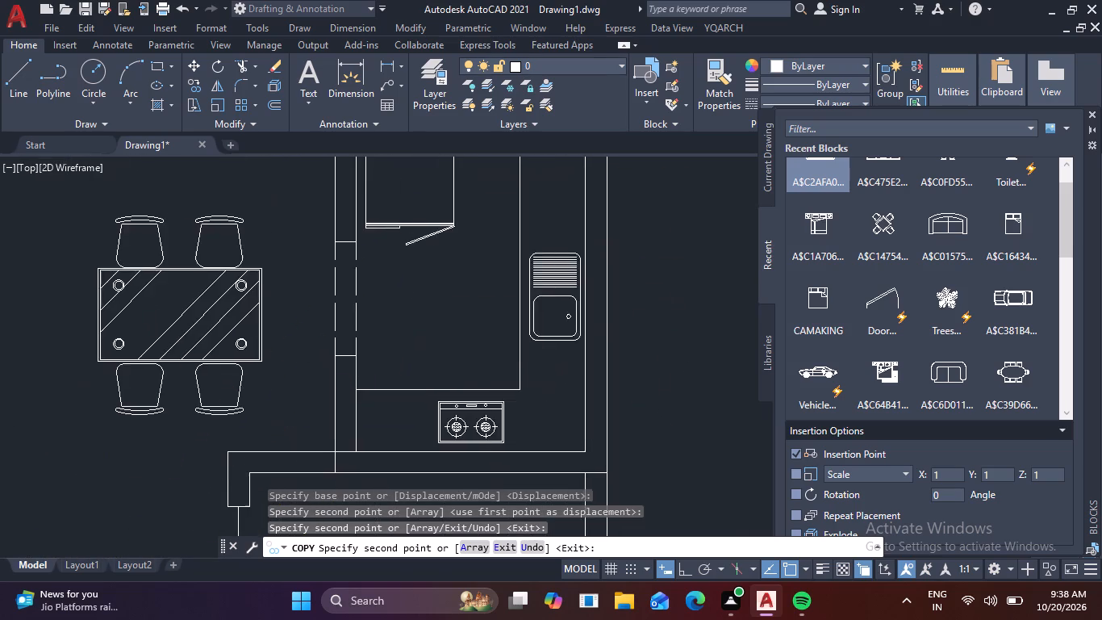
middle_click_drag(435, 337, 483, 22)
middle_click_drag(436, 379, 454, 69)
scroll(434, 249, "up", 1)
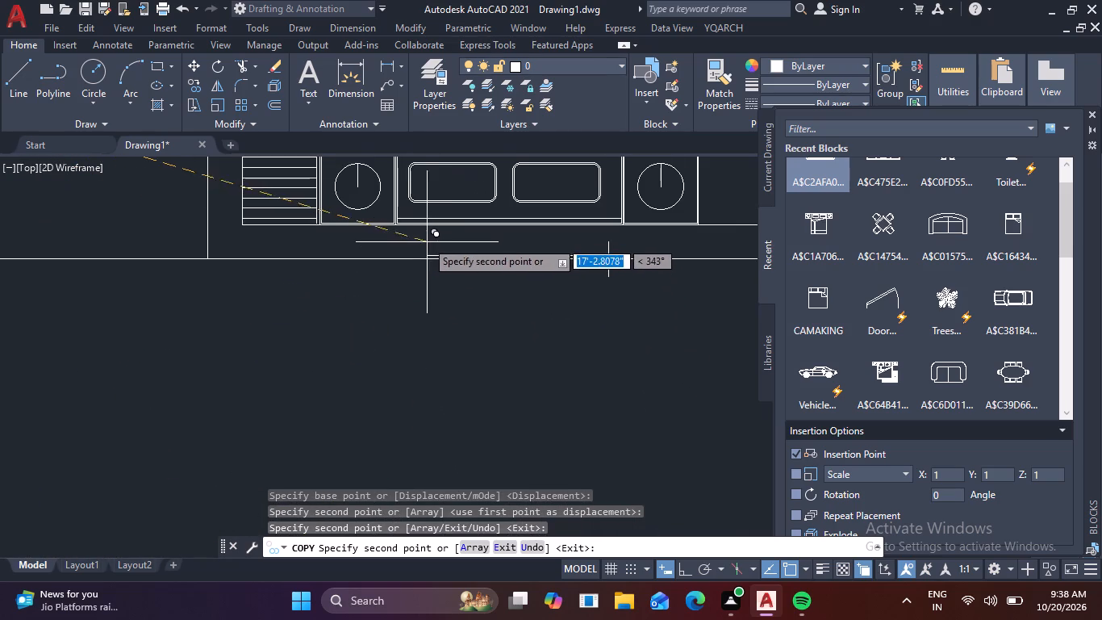
left_click(426, 228)
Place a spare copy of the window in the empty space east of the southeast bedroom.
scroll(420, 275, "down", 2)
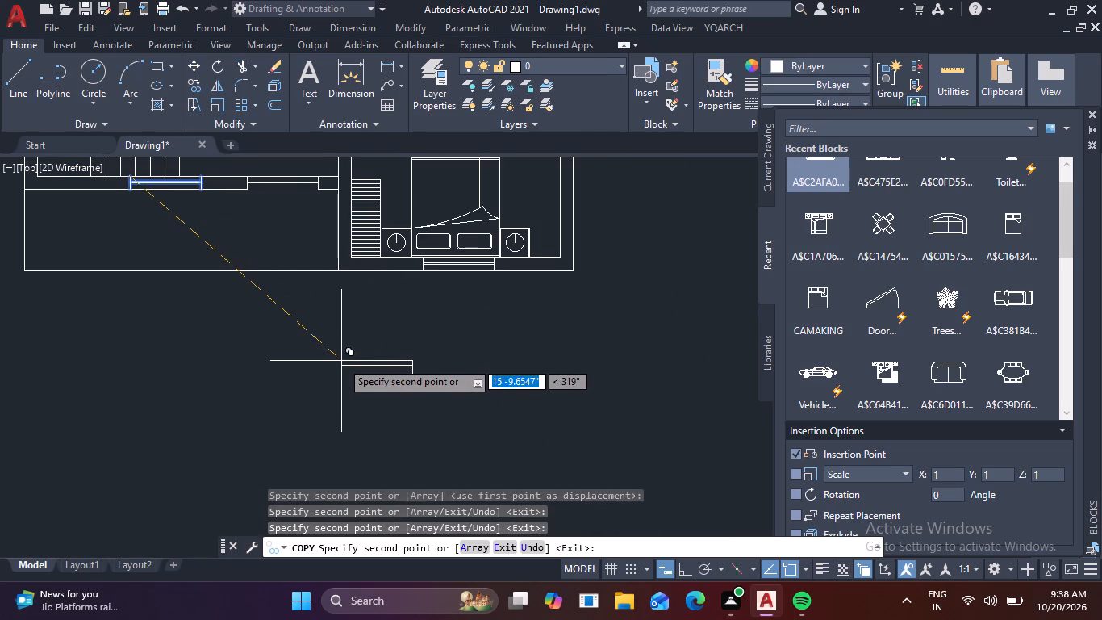
scroll(399, 371, "down", 2)
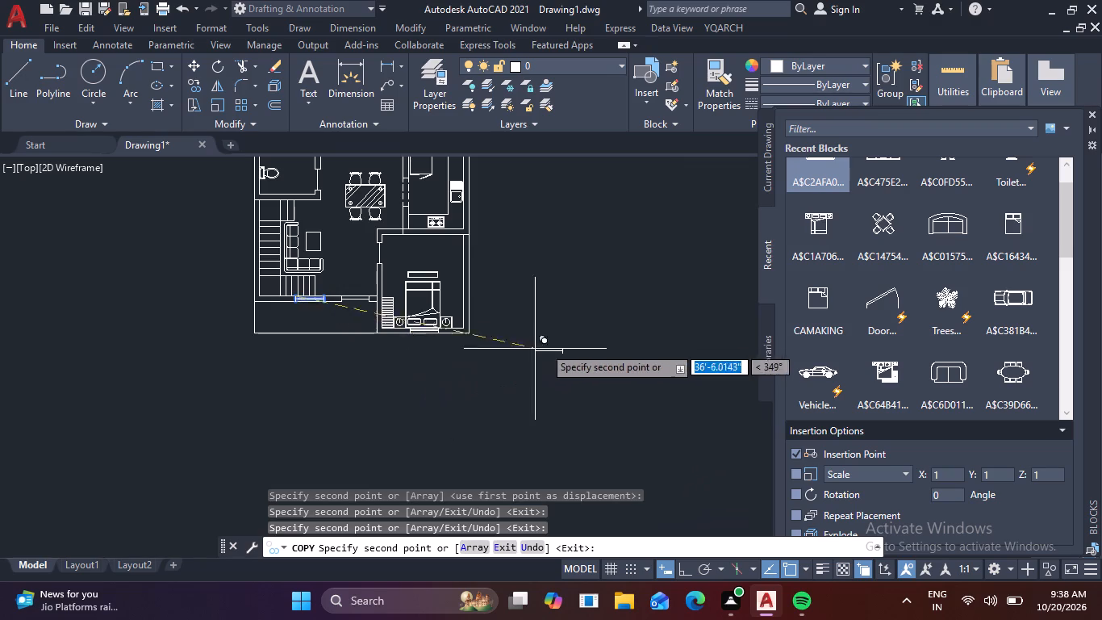
left_click_drag(545, 300, 555, 305)
key("Escape")
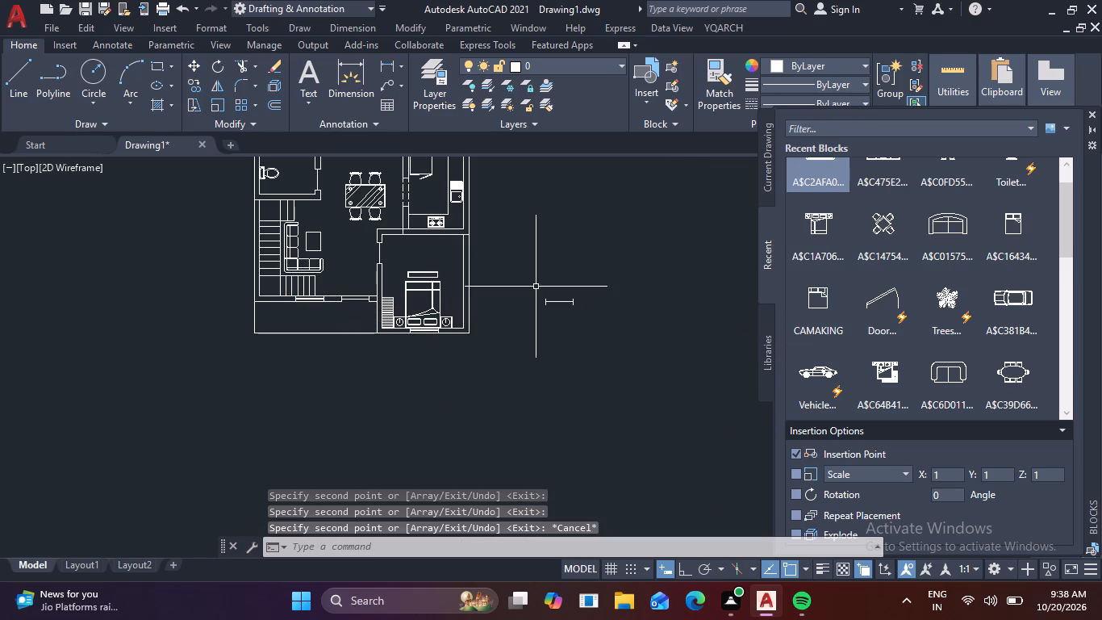
Rotate the spare window outside the plan to 270° with Ortho on, so that it stands vertically.
left_click(533, 270)
left_click(642, 341)
key("r")
key("o")
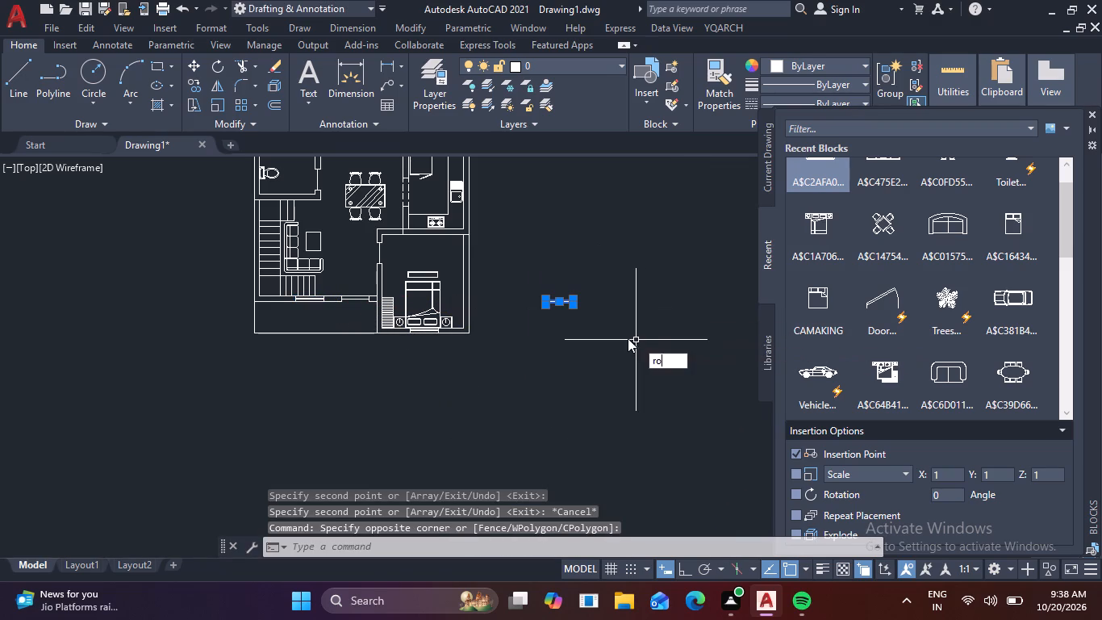
key("space")
key("F8")
scroll(588, 326, "up", 3)
middle_click_drag(572, 305, 624, 396)
left_click(442, 312)
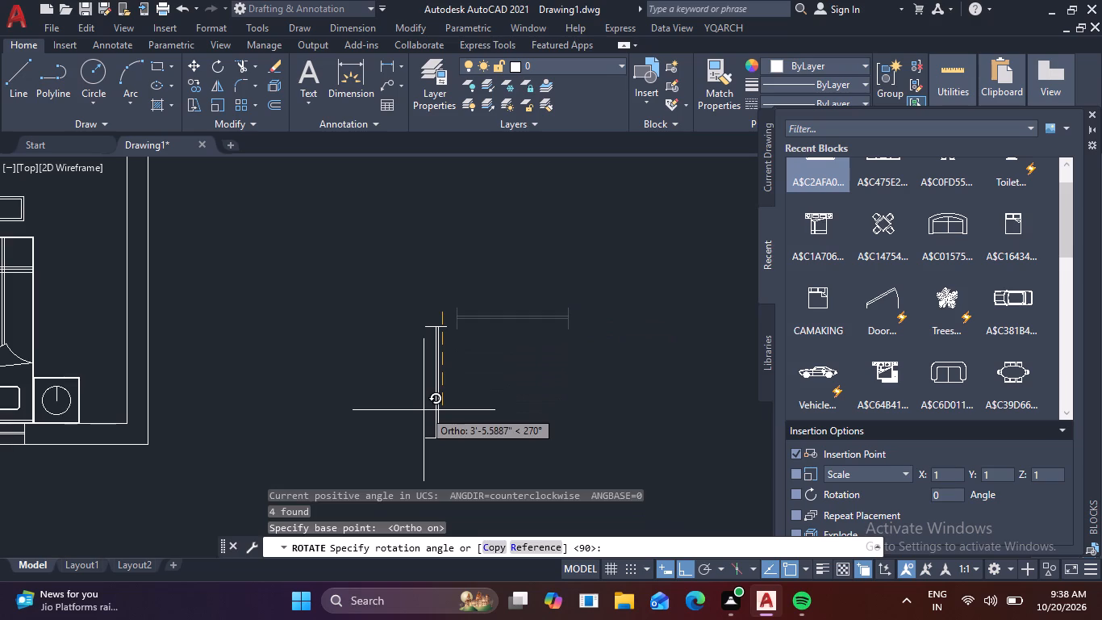
left_click(424, 410)
Copy the vertical spare window from its upper corner into the southeast bedroom's east wall, with Ortho off.
left_click_drag(382, 258, 390, 266)
left_click_drag(491, 481, 509, 478)
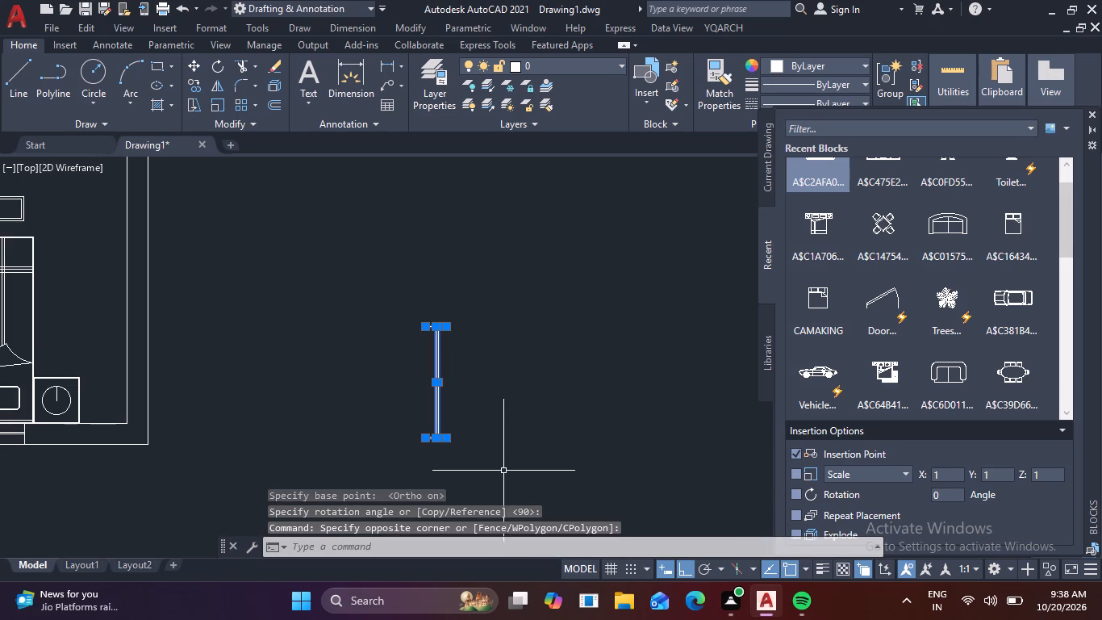
key("c")
key("o")
key("space")
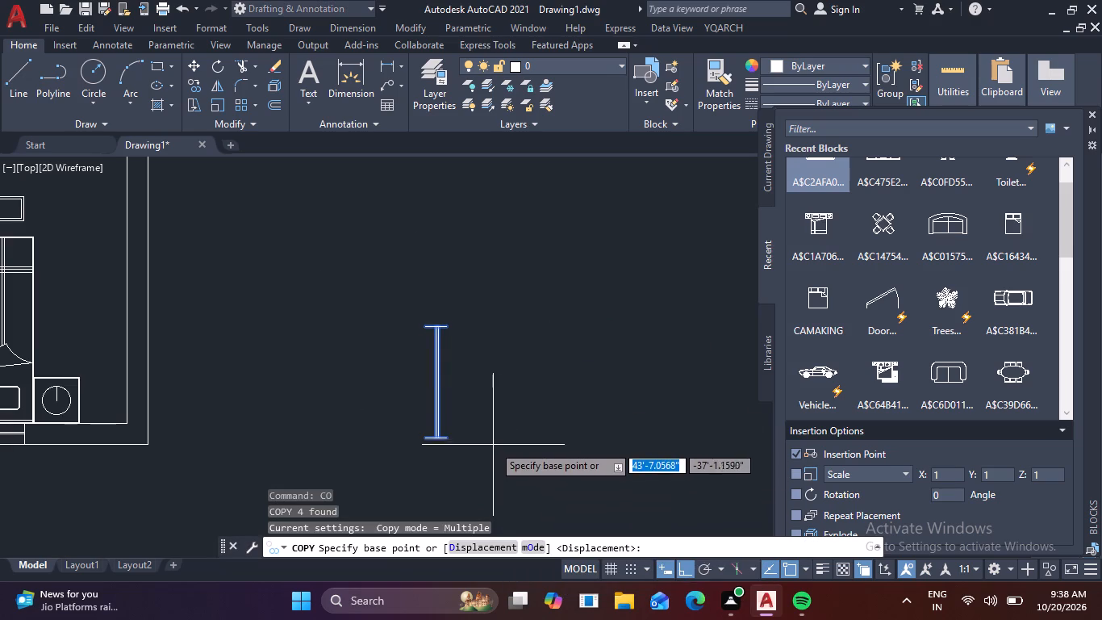
left_click(428, 325)
middle_click_drag(296, 253, 468, 379)
key("F8")
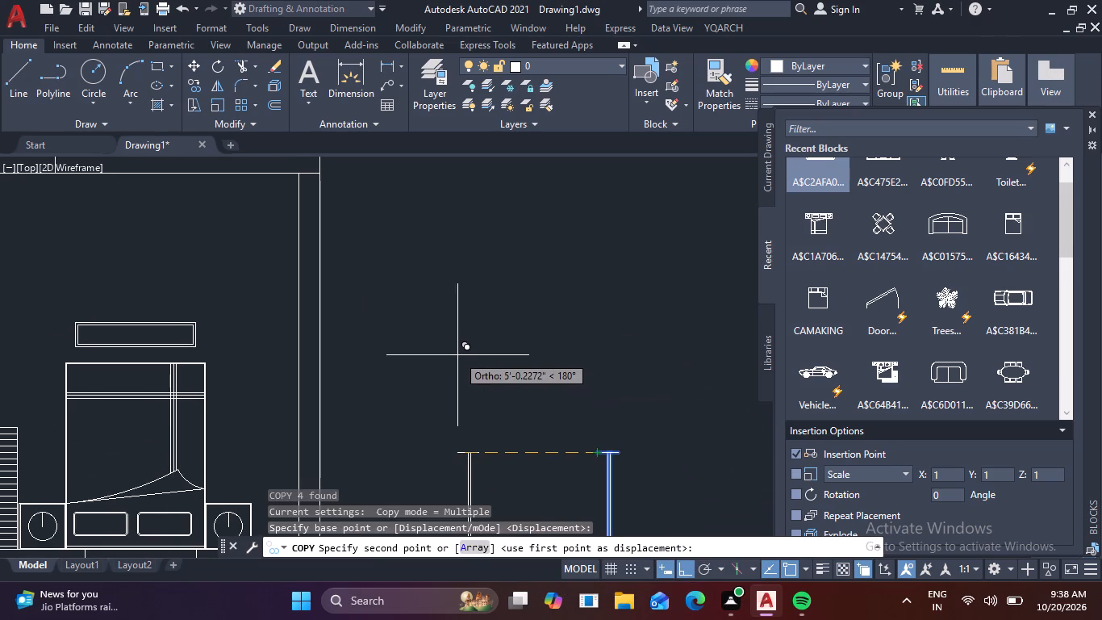
left_click(299, 340)
Place another copy of the vertical window in the kitchen's east wall, beside the sink.
scroll(373, 300, "down", 2)
middle_click_drag(445, 260, 484, 446)
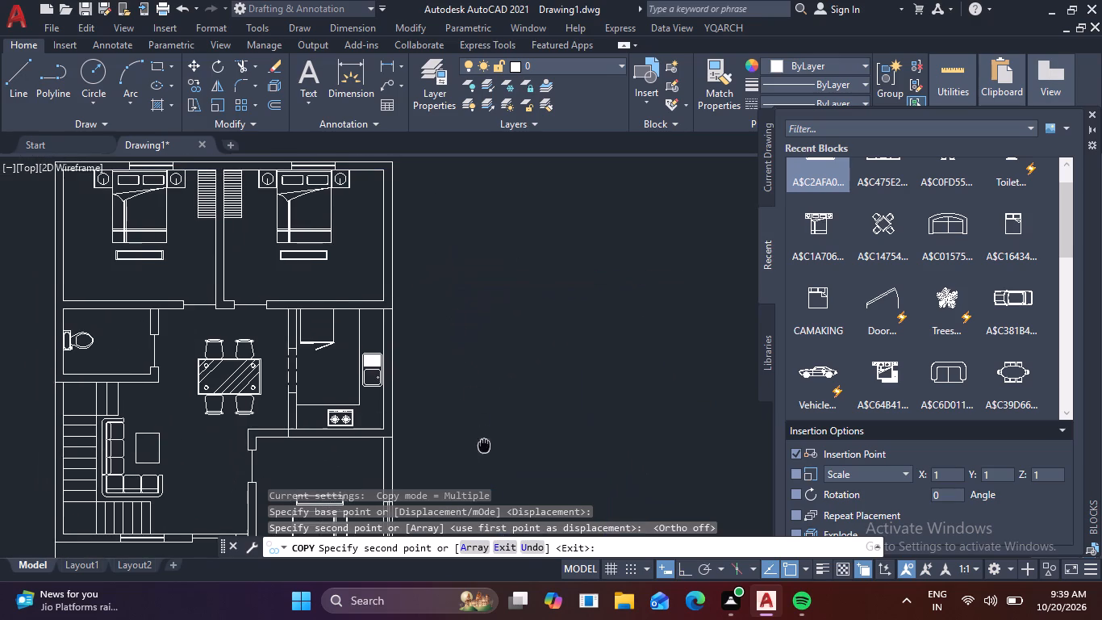
middle_click_drag(484, 446, 484, 446)
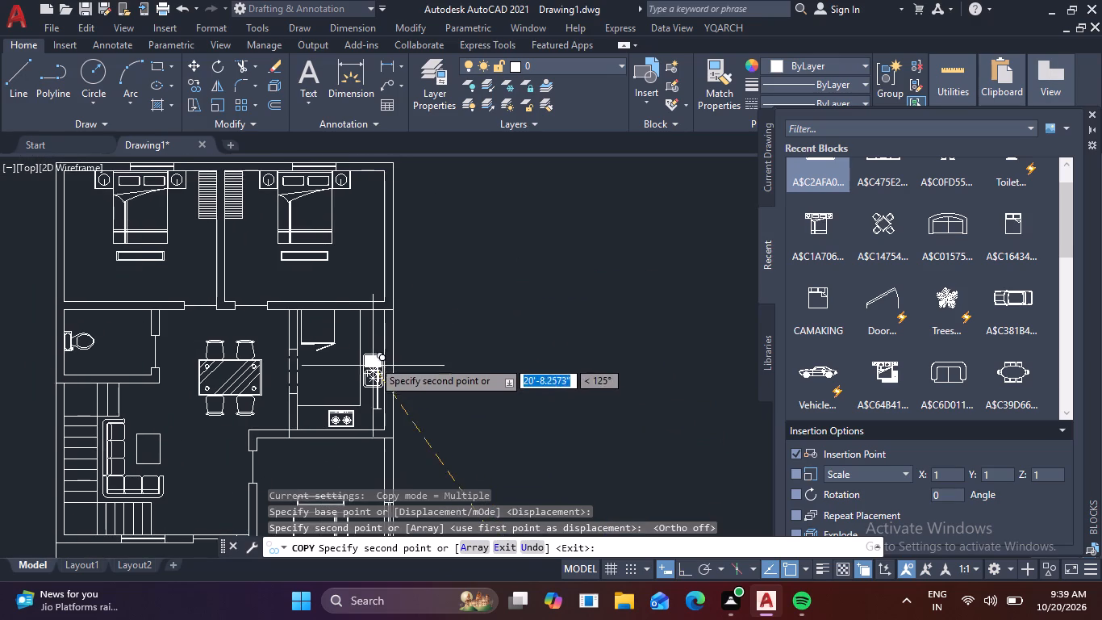
scroll(374, 357, "up", 2)
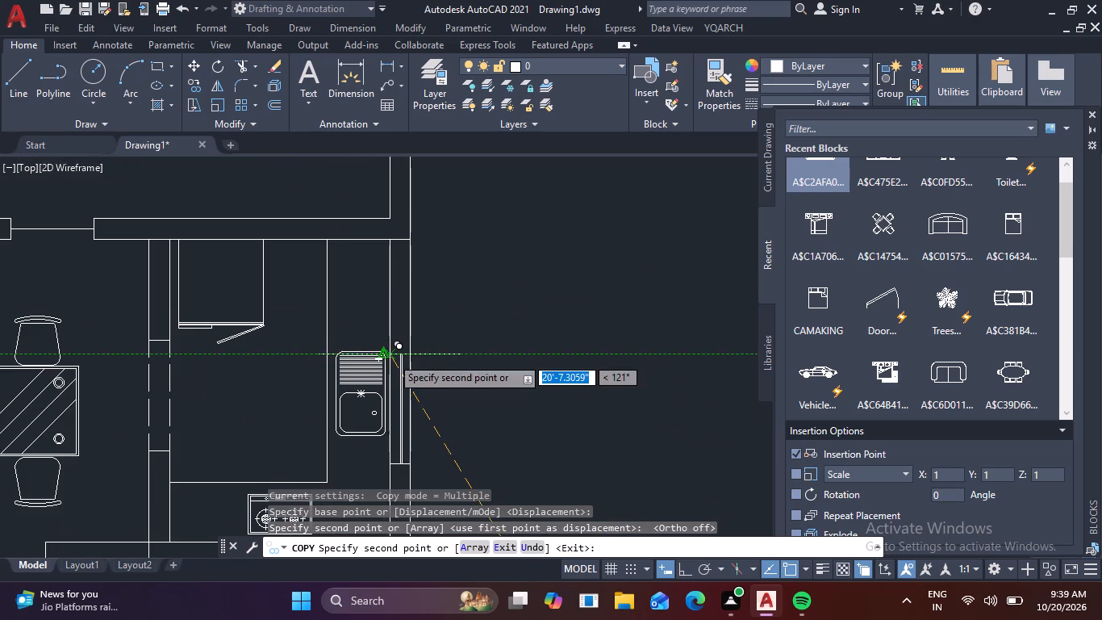
left_click(391, 357)
Place another copy of the vertical window in the northeast bedroom's east wall, level with the bed.
middle_click_drag(523, 316, 525, 484)
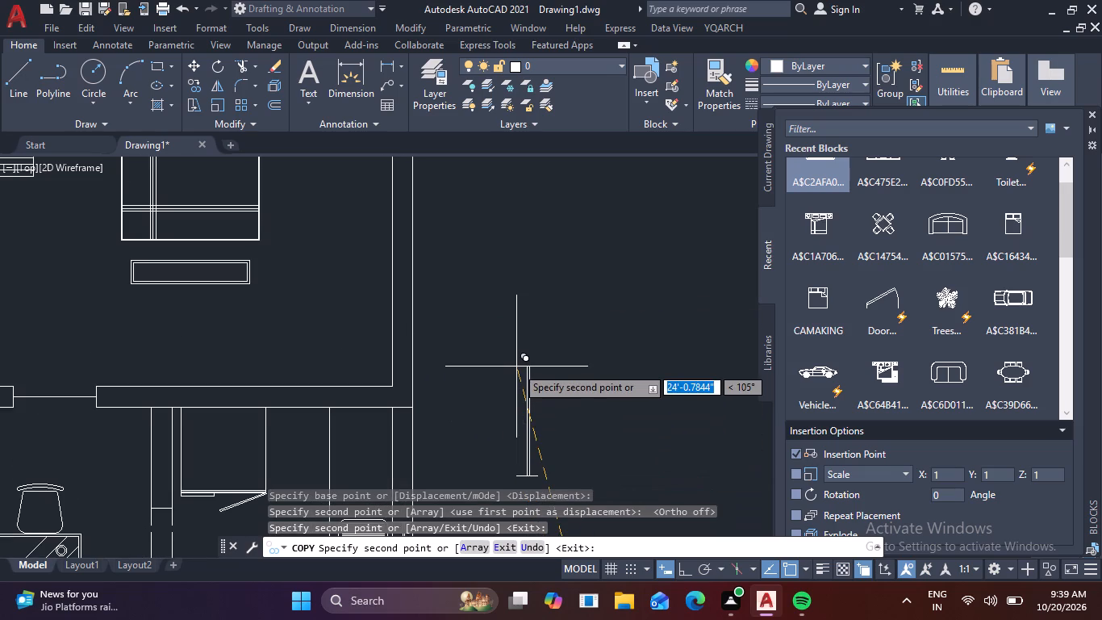
middle_click_drag(523, 378, 506, 583)
middle_click_drag(406, 413, 475, 336)
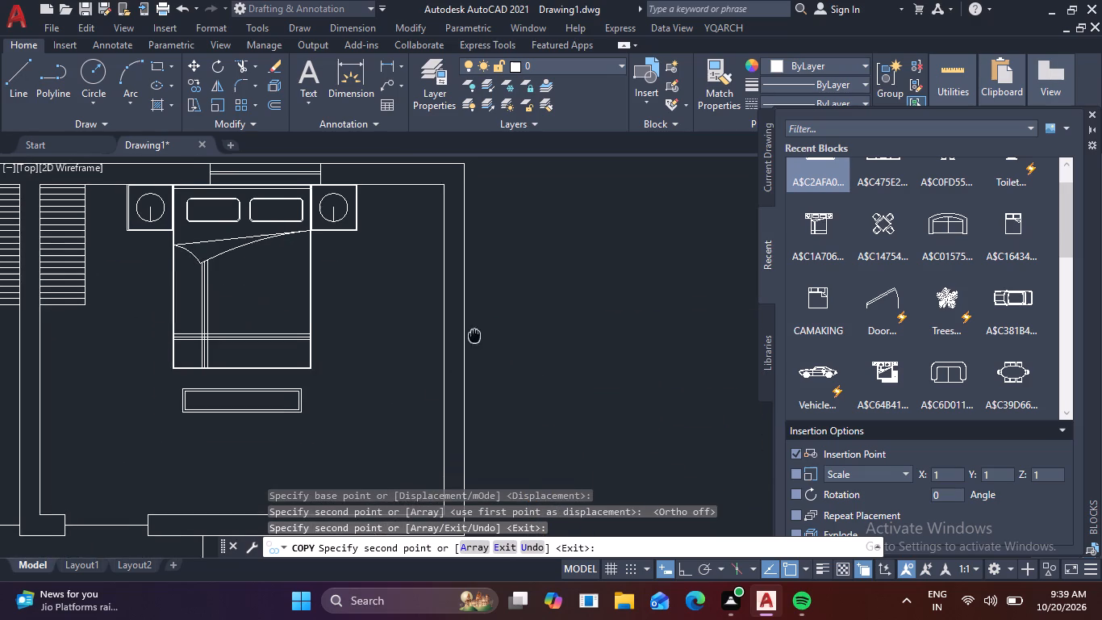
middle_click_drag(475, 336, 476, 336)
left_click(442, 314)
Place a last copy of the vertical window in the northwest bedroom's west wall, level with the bed.
scroll(581, 312, "down", 3)
middle_click_drag(548, 365, 633, 307)
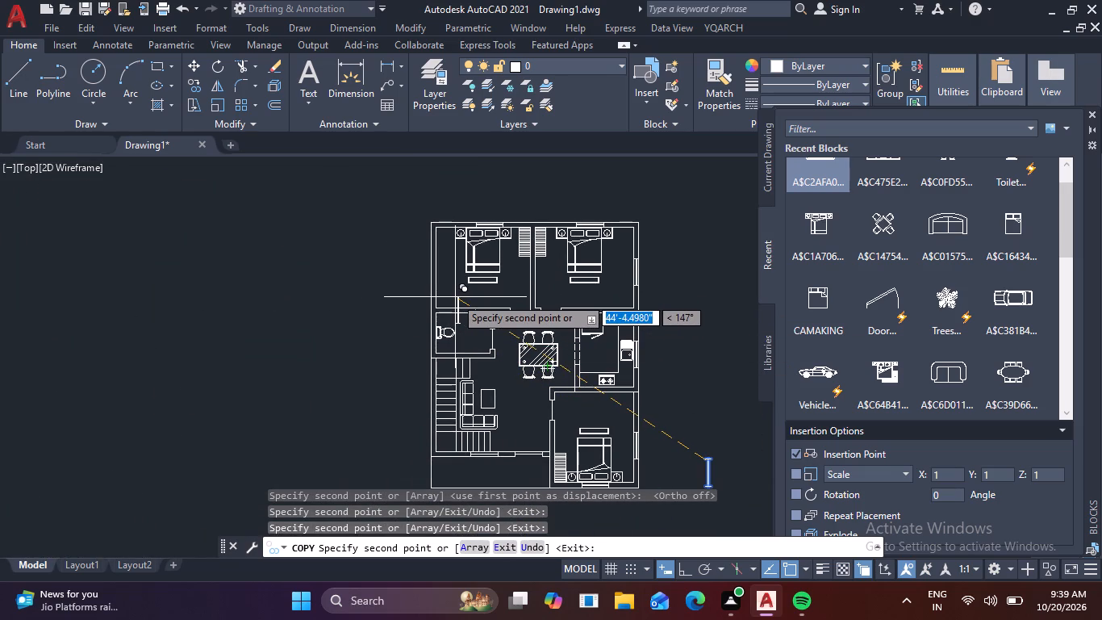
middle_click_drag(469, 297, 516, 376)
scroll(505, 369, "up", 3)
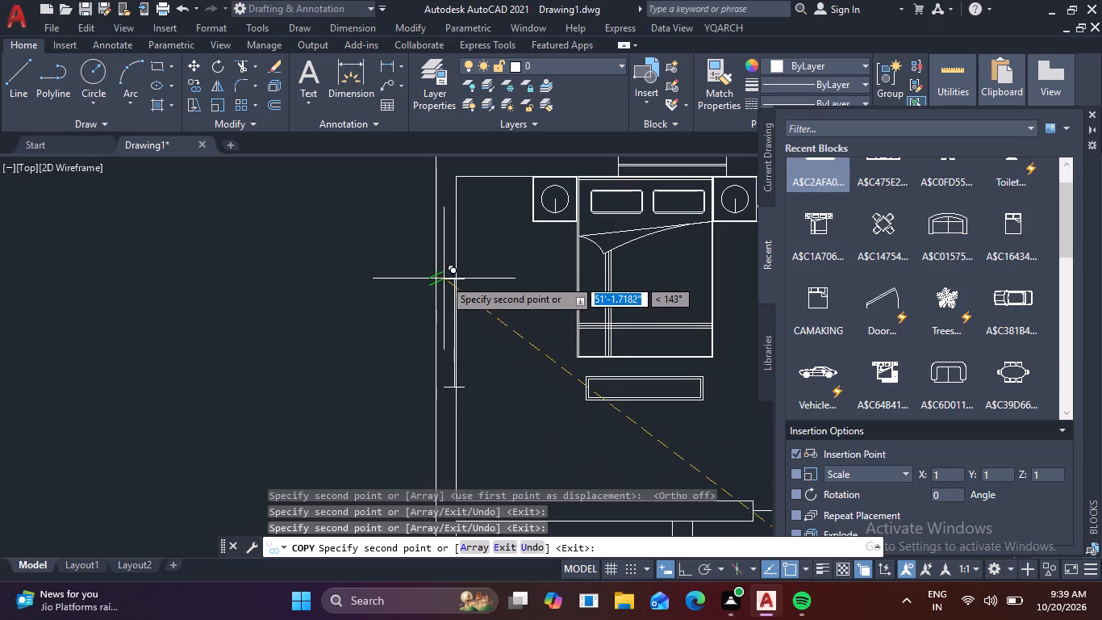
left_click(439, 274)
scroll(488, 301, "down", 3)
middle_click_drag(497, 383, 530, 107)
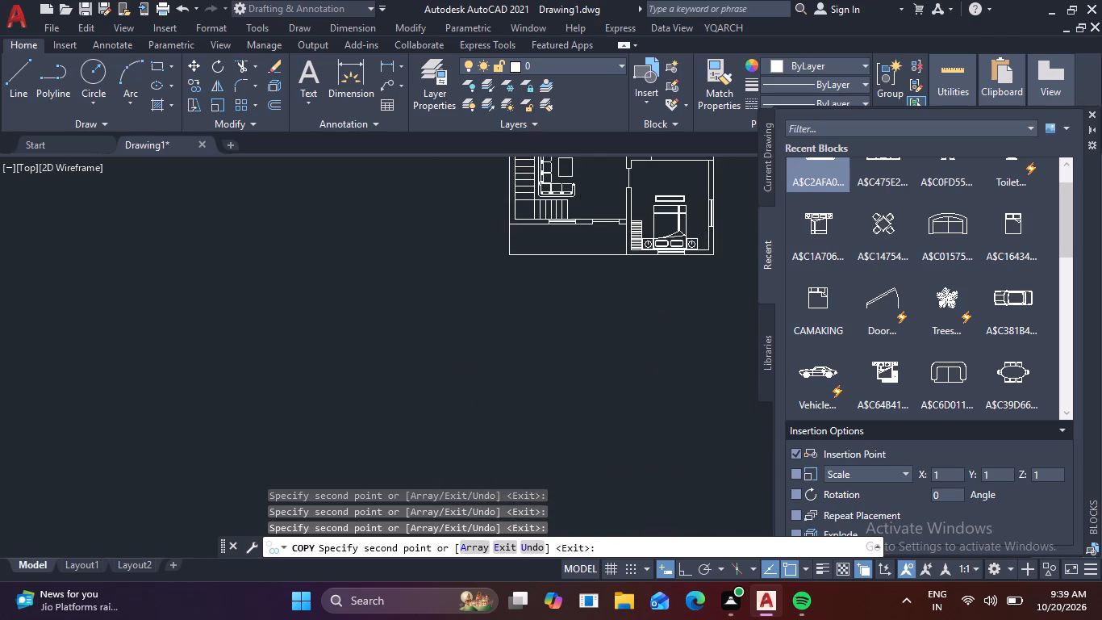
middle_click_drag(529, 237, 500, 346)
key("Escape")
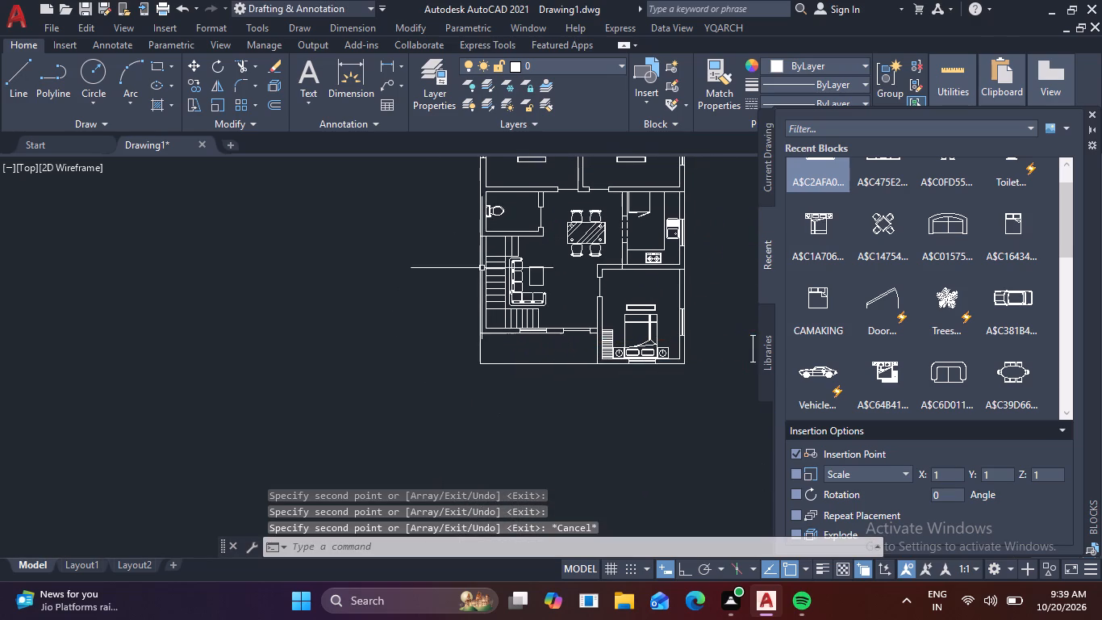
Draw a short line across the living room's west wall, just south of the staircase's lower corner landing edge.
middle_click_drag(484, 270, 501, 335)
scroll(496, 356, "up", 2)
type("l")
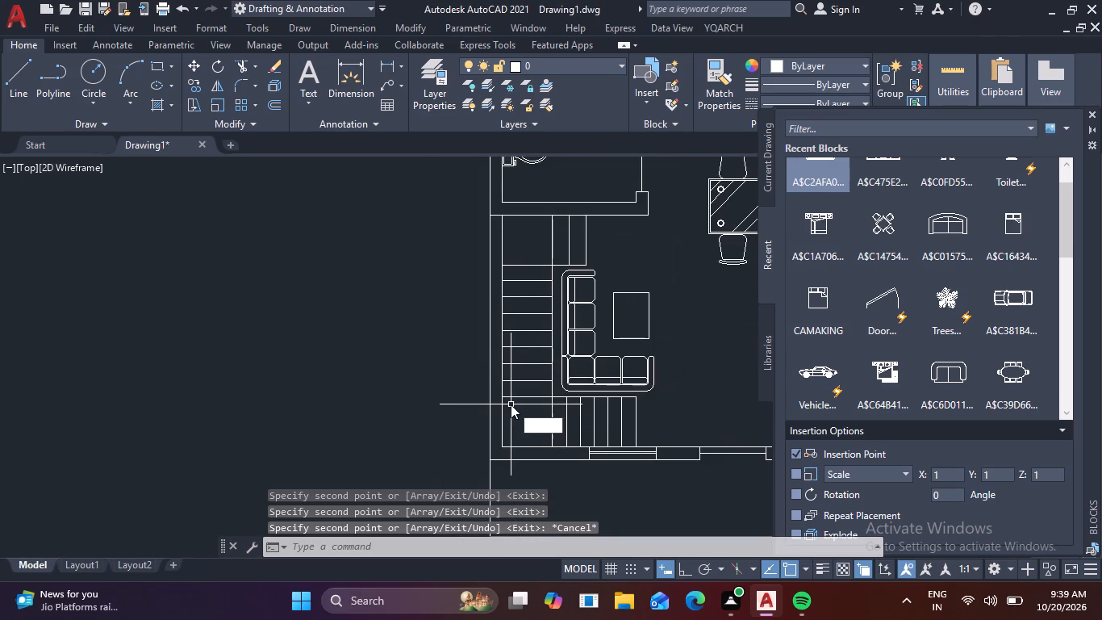
key("space")
scroll(490, 399, "up", 2)
left_click(478, 413)
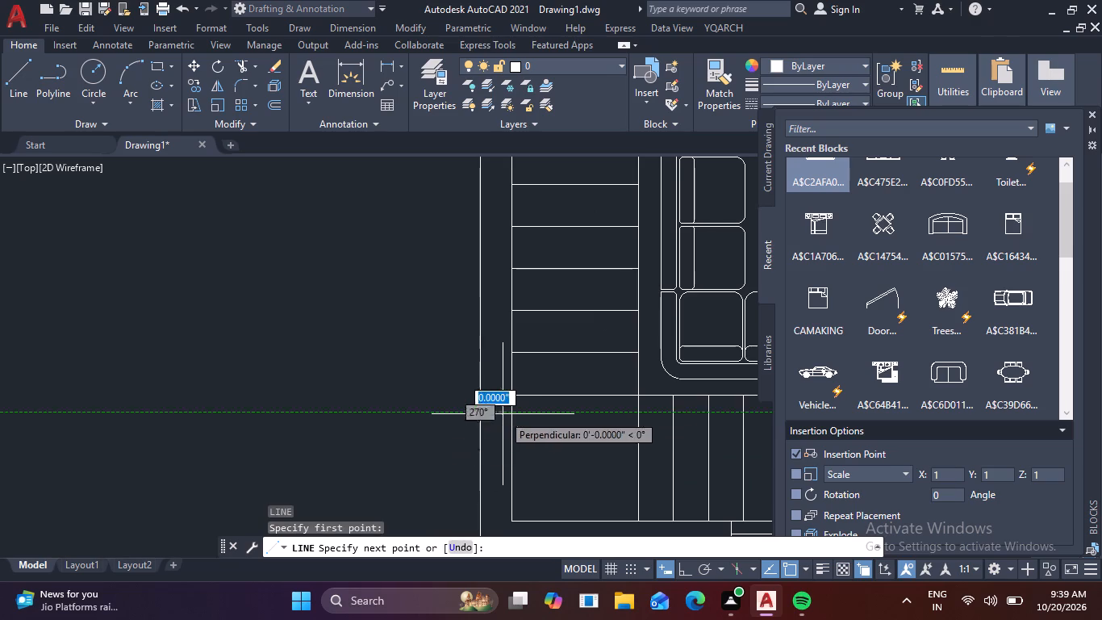
left_click(504, 414)
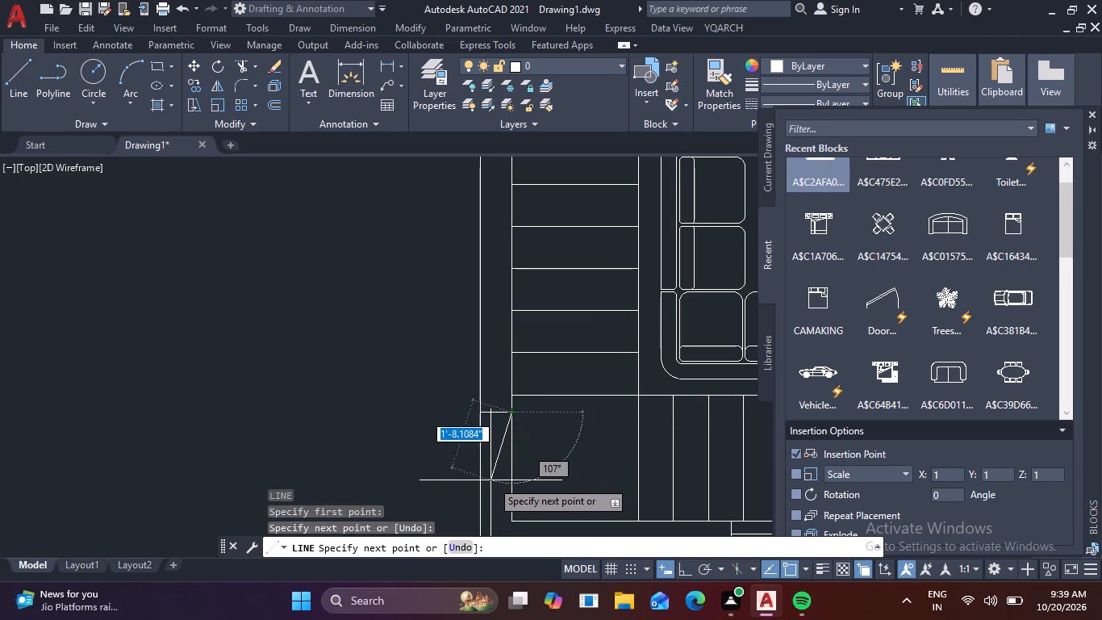
key("Escape")
Offset the new line across the west wall 5' north.
key("o")
key("Return")
key("5")
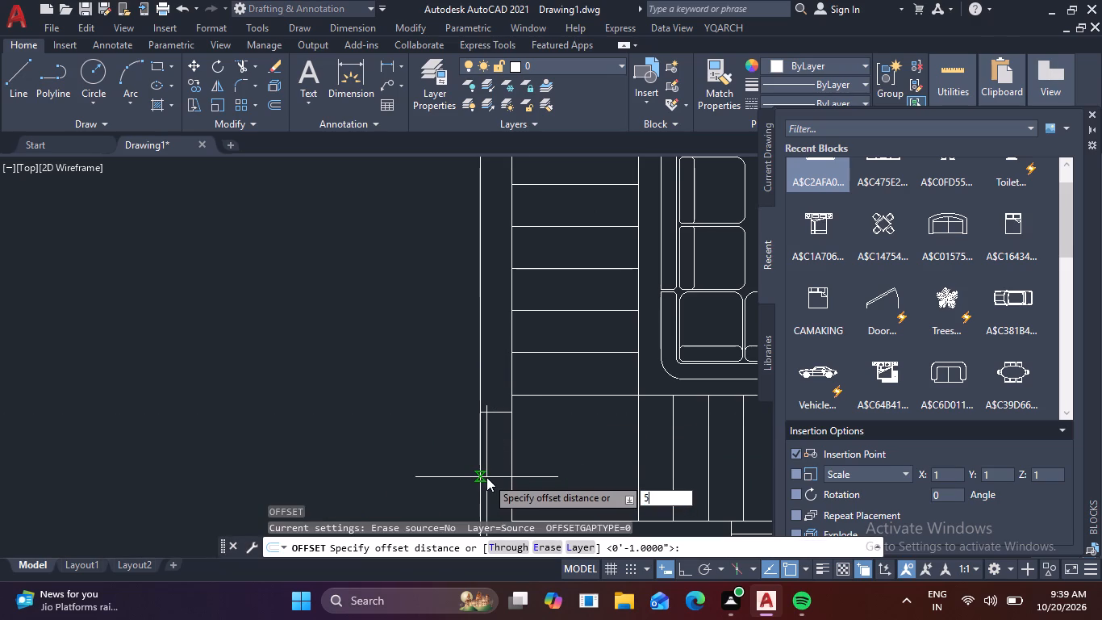
type("'")
key("space")
left_click(487, 408)
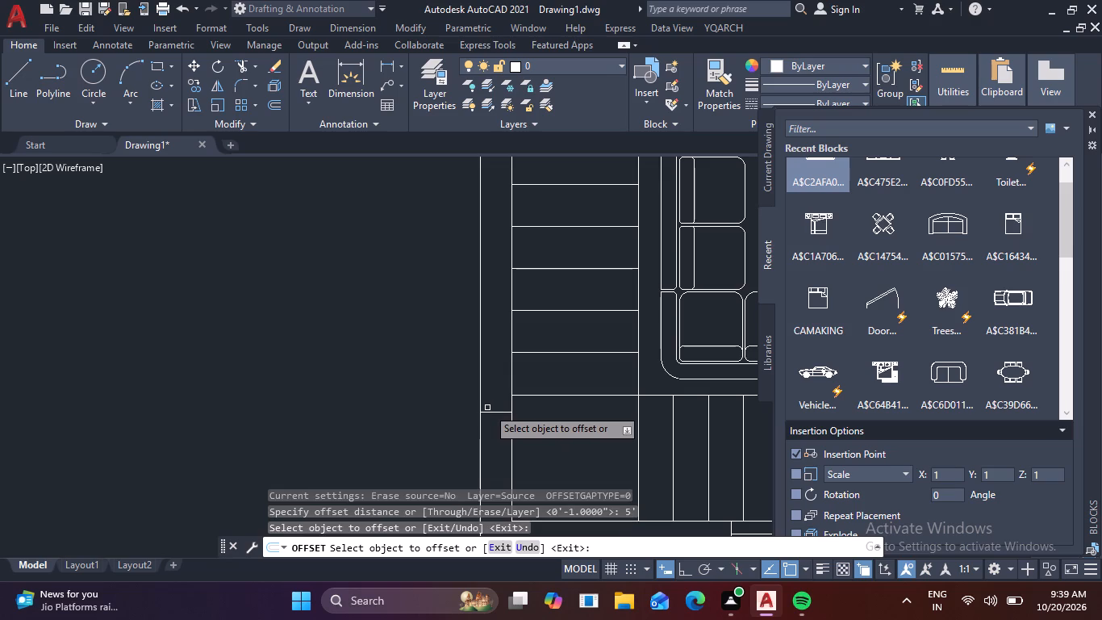
left_click(491, 412)
left_click(507, 327)
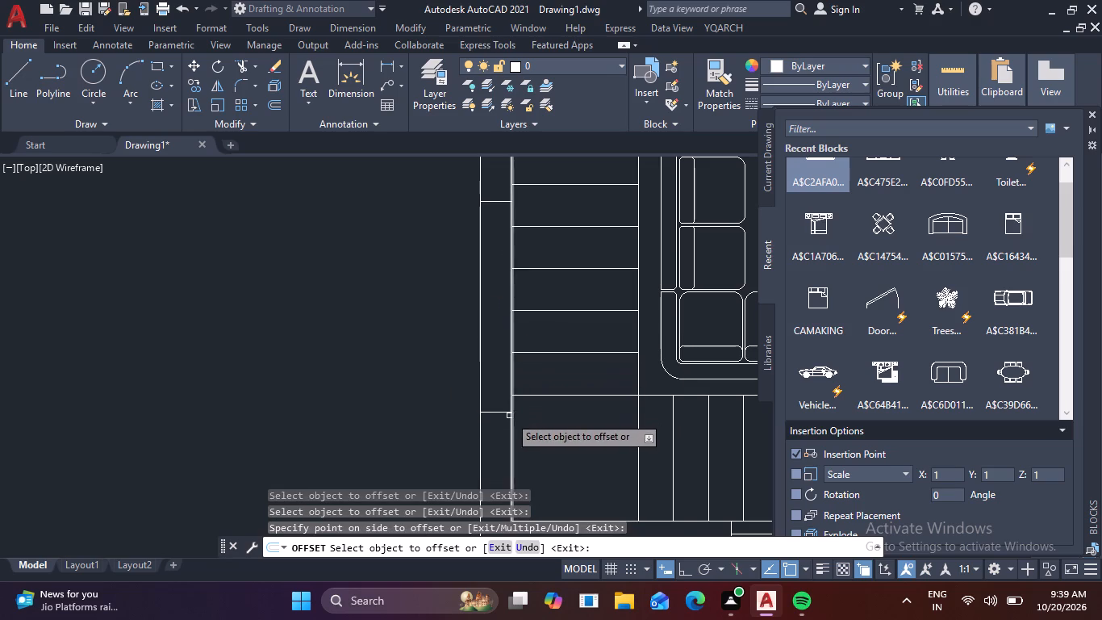
Draw a vertical centre line between the midpoints of the two short lines across the living room's west wall.
key("l")
key("space")
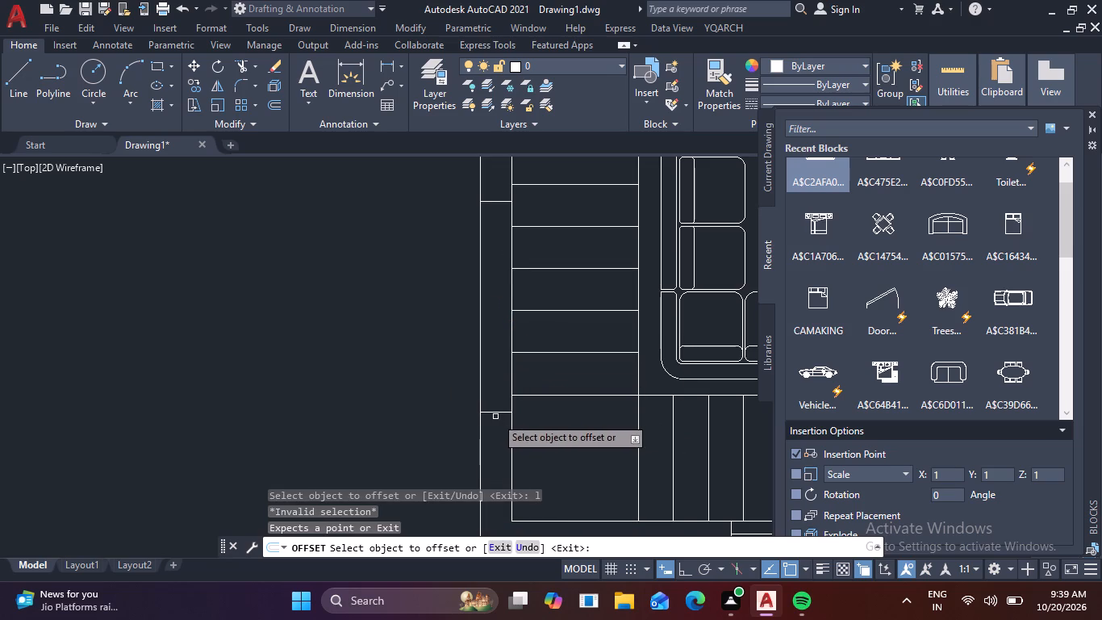
key("Escape")
key("l")
key("Escape")
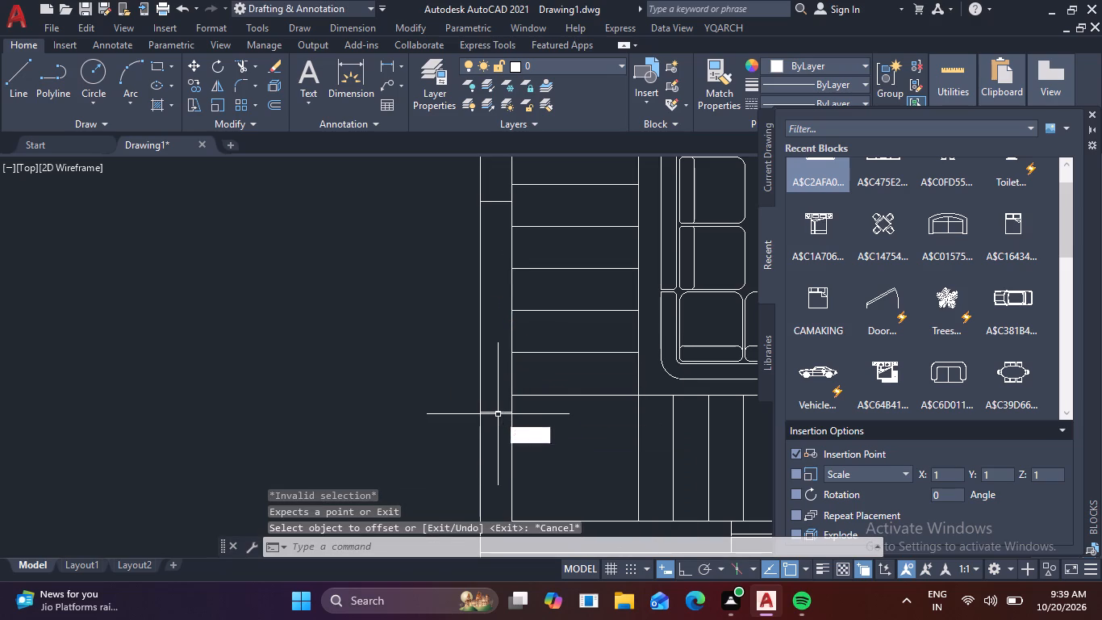
key("l")
key("space")
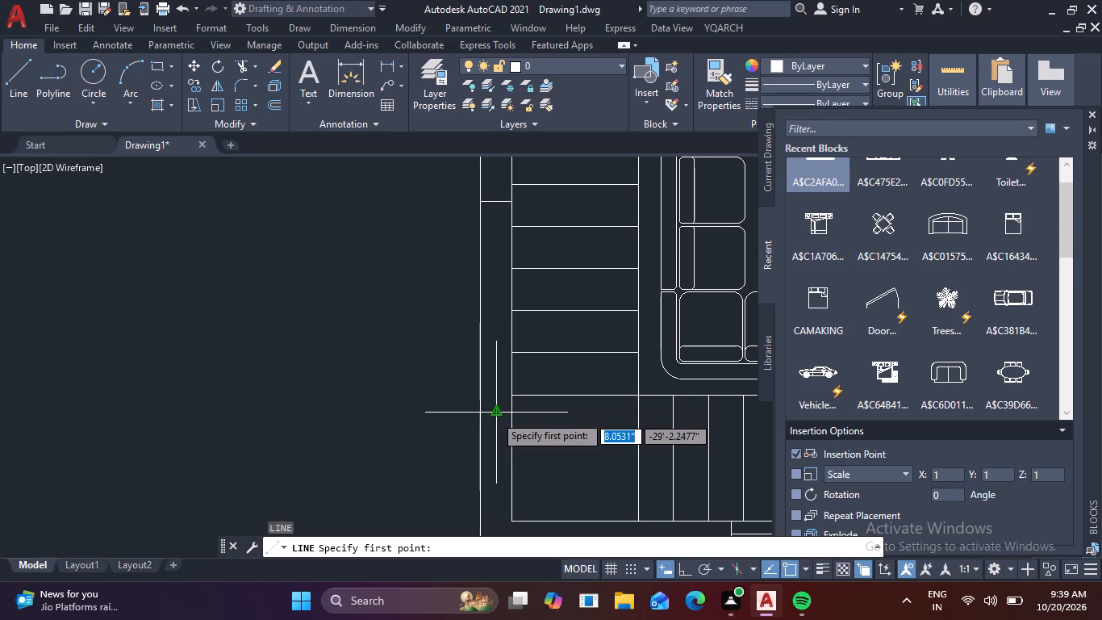
left_click_drag(495, 415, 498, 400)
left_click(496, 199)
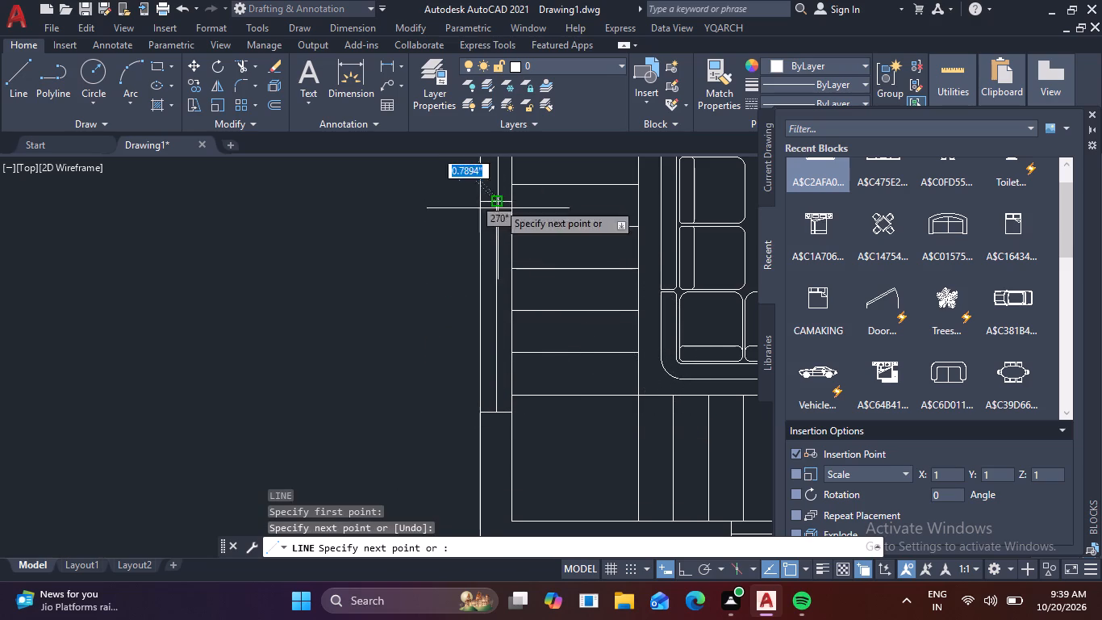
key("Escape")
Offset the living room window's centre line 1" east.
key("o")
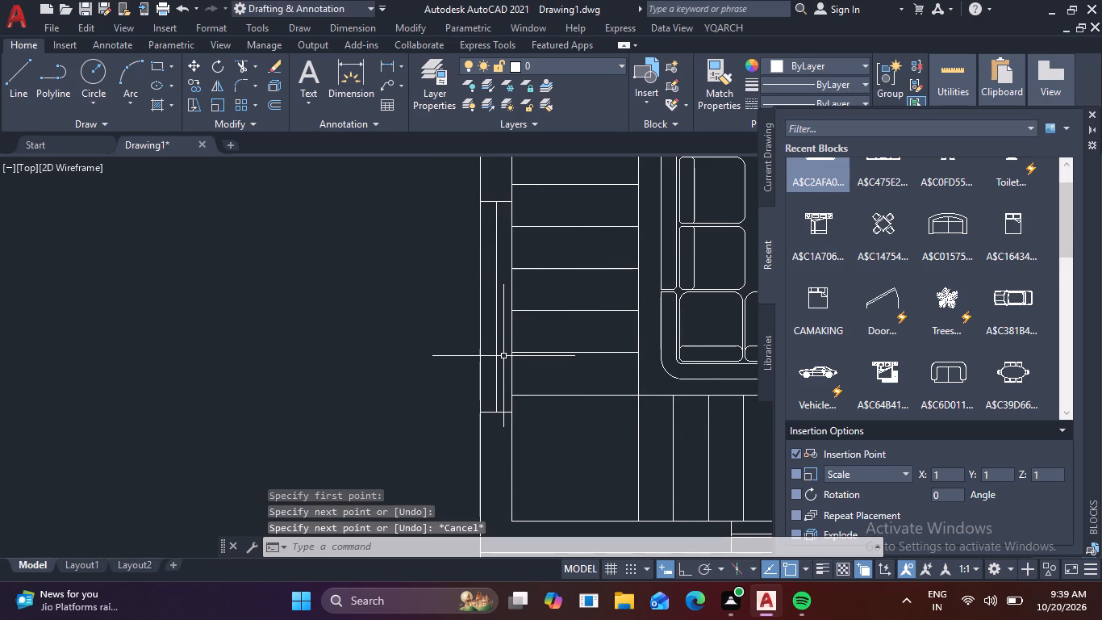
key("space")
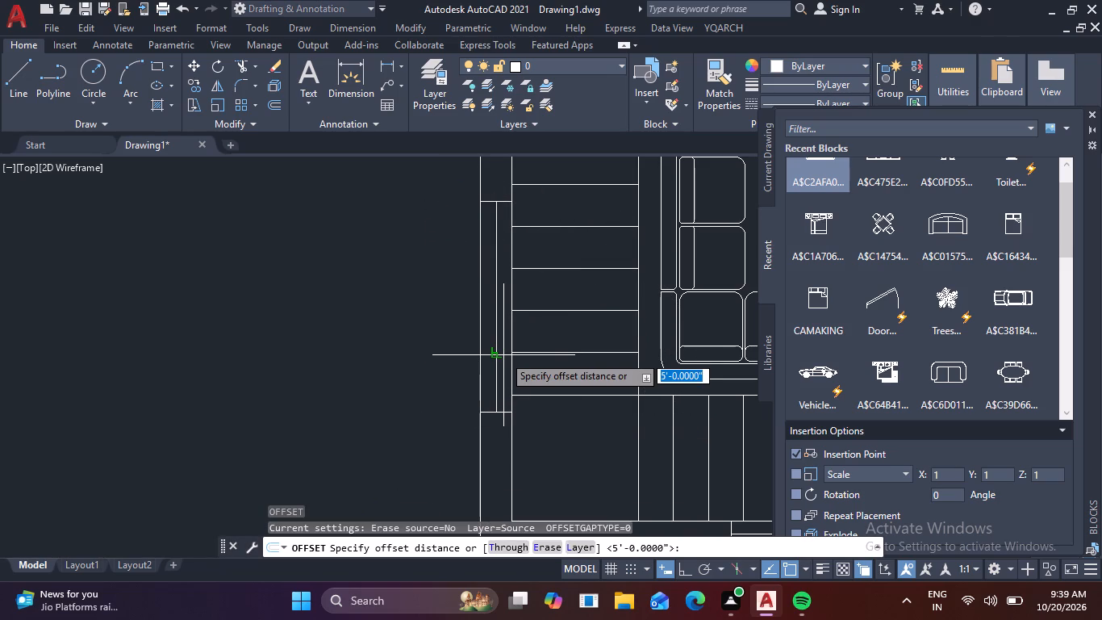
key("1")
key("Return")
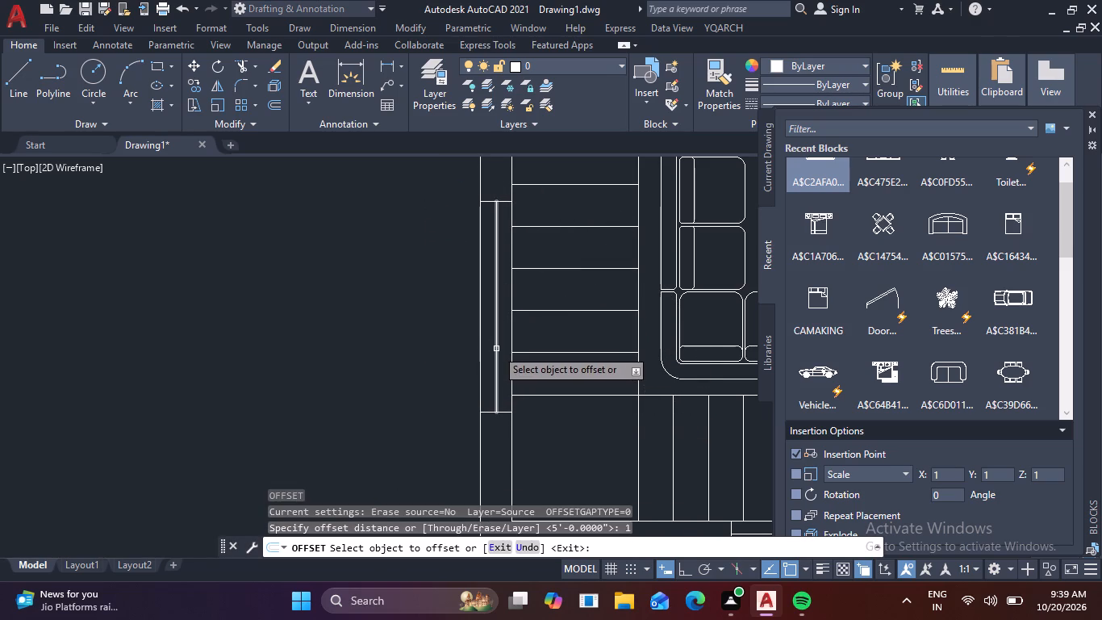
left_click(496, 349)
left_click(509, 351)
key("Escape")
Draw two short lines across the bathroom's west wall, one just north and one just south of the toilet.
scroll(480, 374, "down", 1)
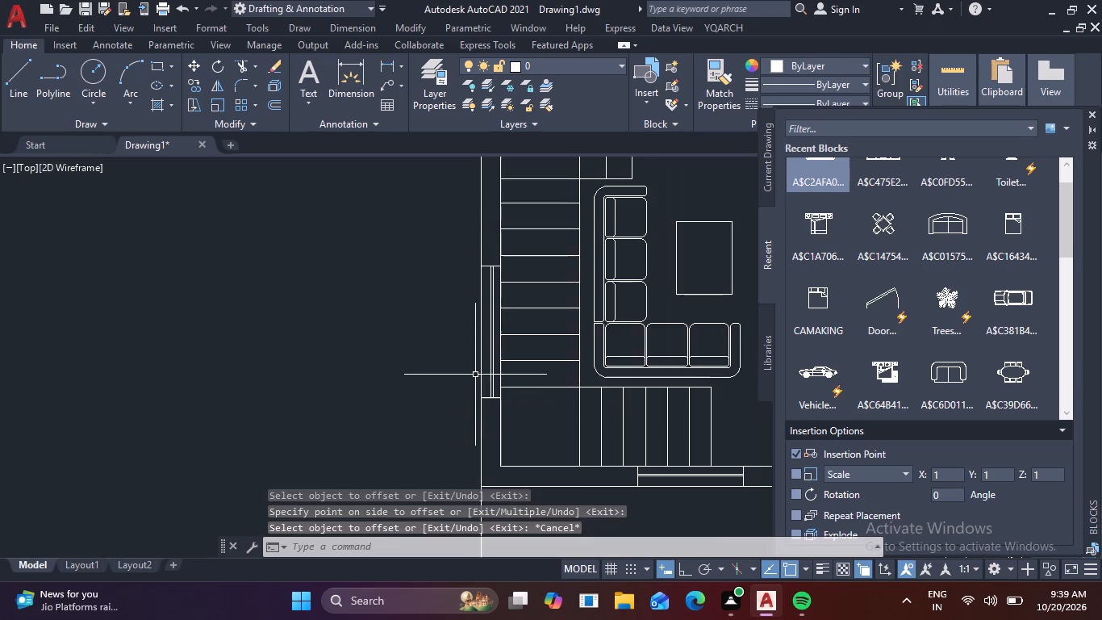
scroll(442, 363, "down", 1)
middle_click_drag(435, 358, 426, 513)
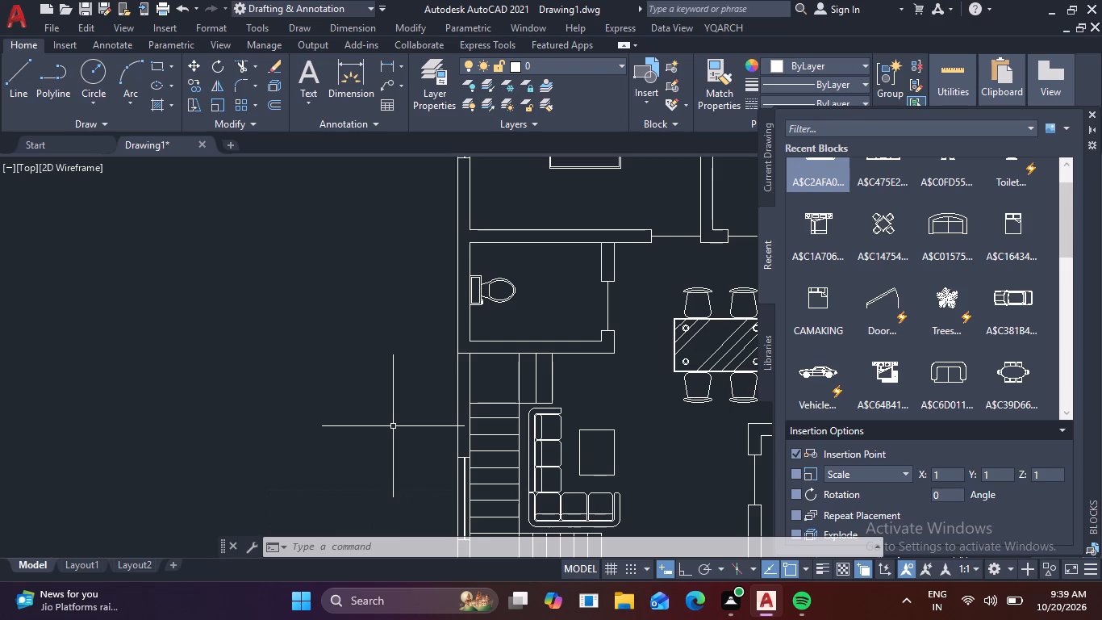
middle_click_drag(357, 323, 352, 374)
scroll(436, 357, "up", 3)
key("l")
key("space")
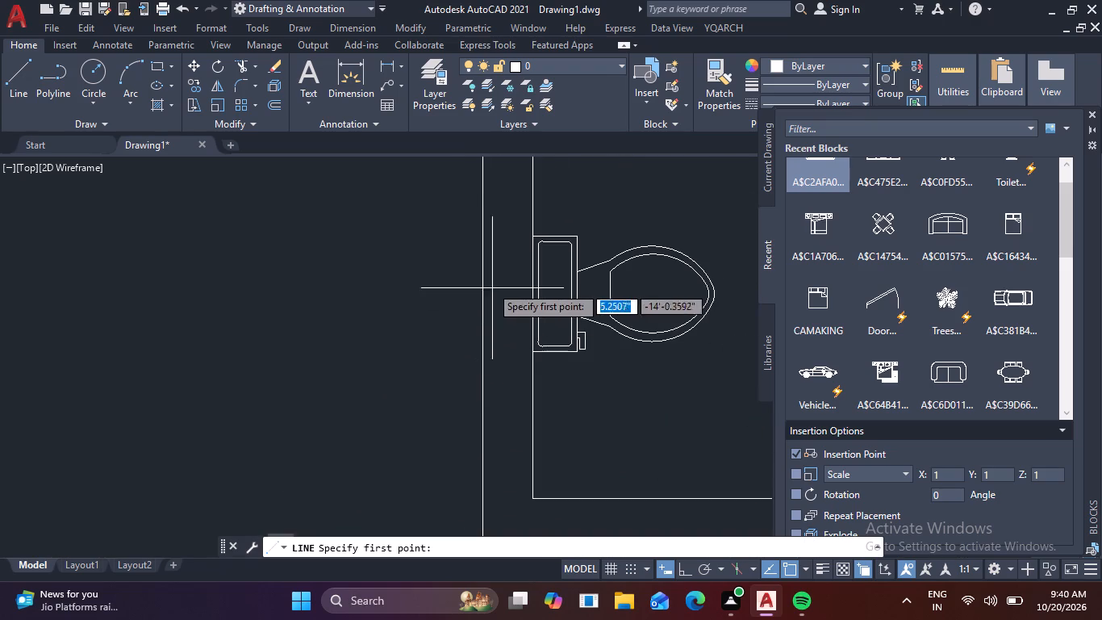
middle_click_drag(490, 275, 497, 367)
scroll(500, 350, "down", 1)
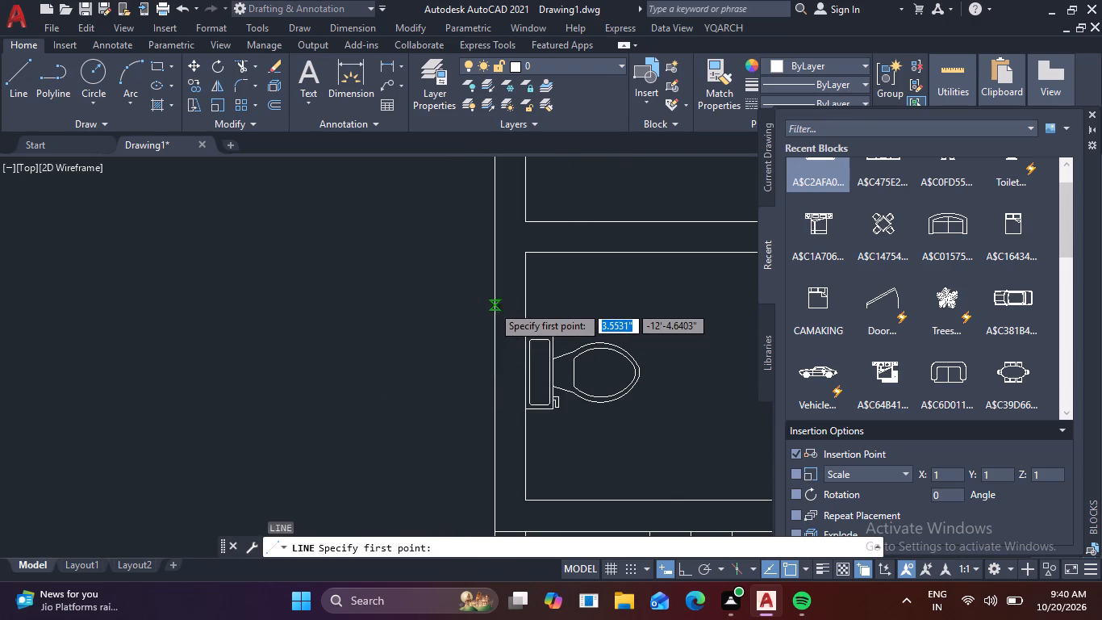
left_click(492, 305)
left_click(524, 303)
key("space")
key("space")
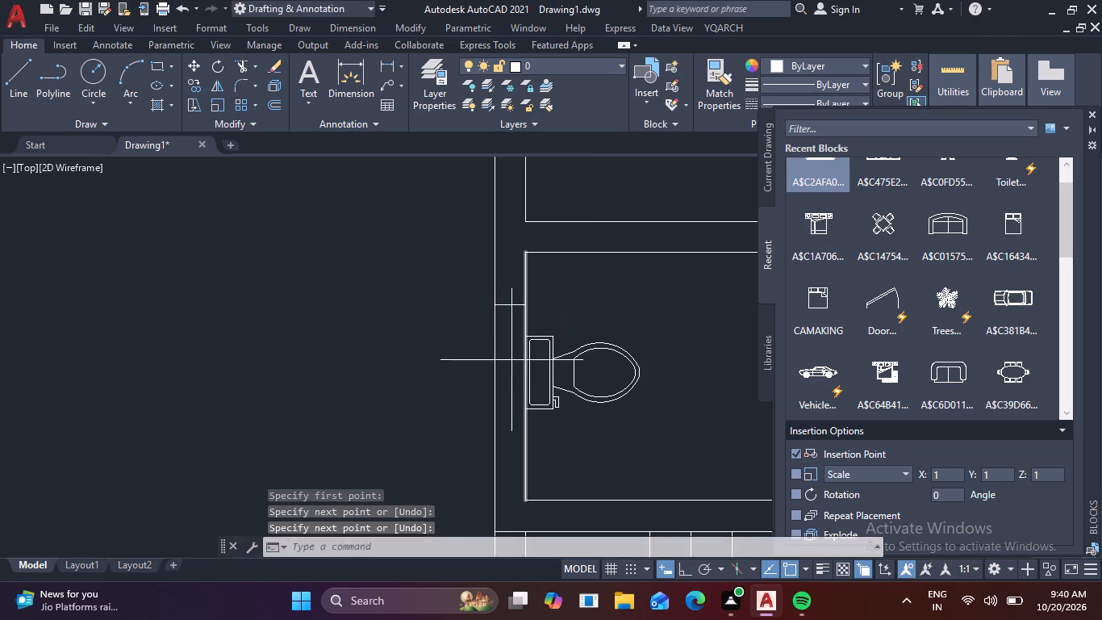
left_click(501, 425)
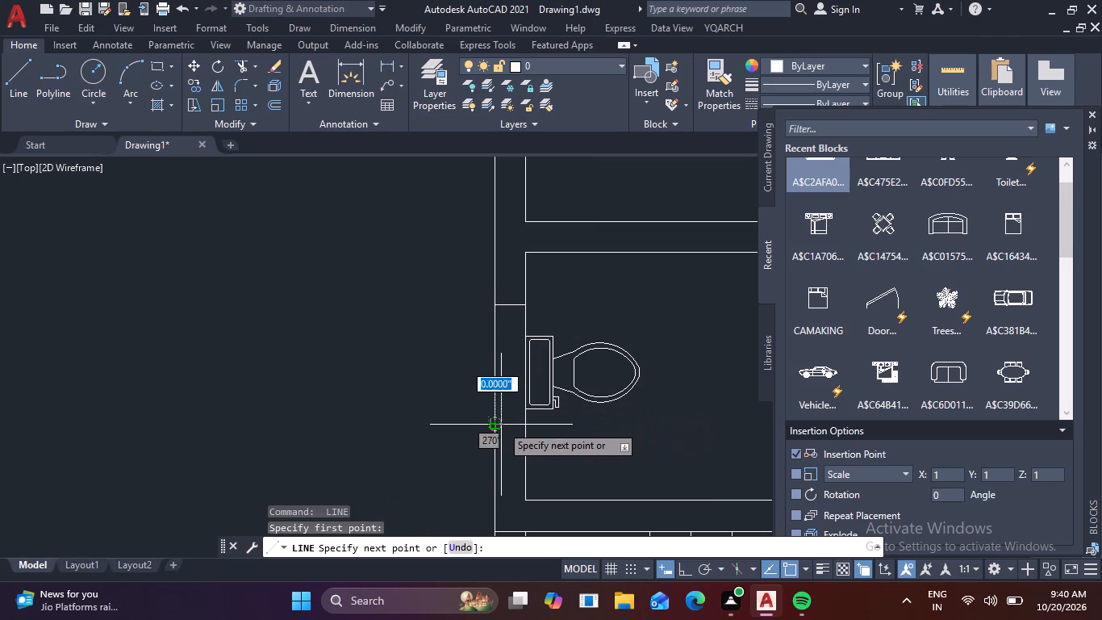
left_click(525, 424)
key("space")
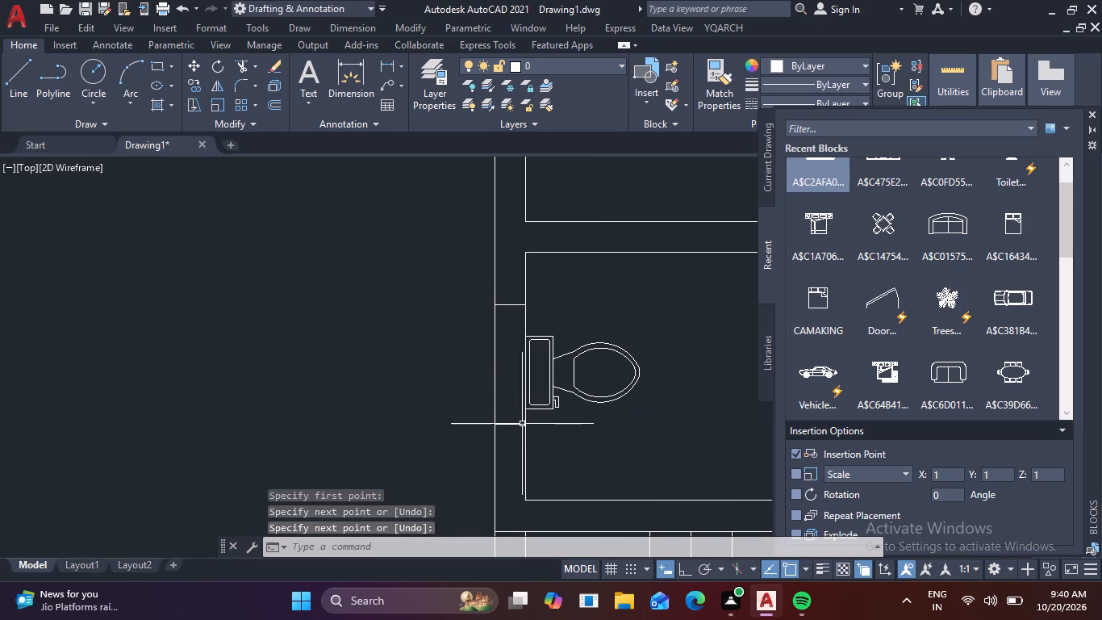
Draw a vertical centre line between the midpoints of the two short lines across the bathroom's west wall.
key("space")
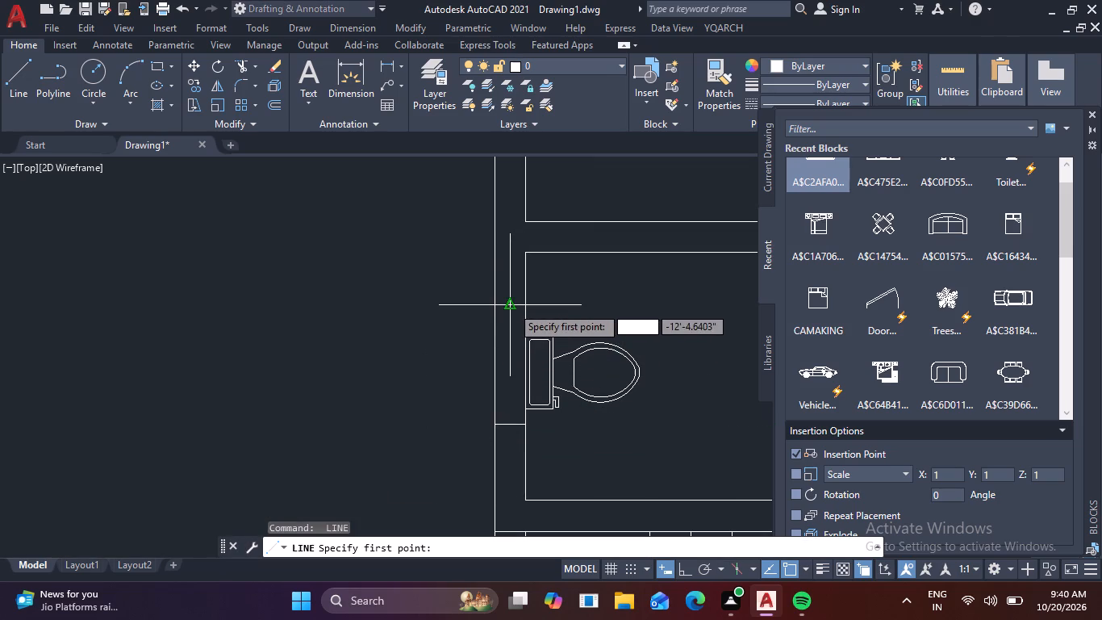
left_click(511, 306)
left_click(507, 422)
key("space")
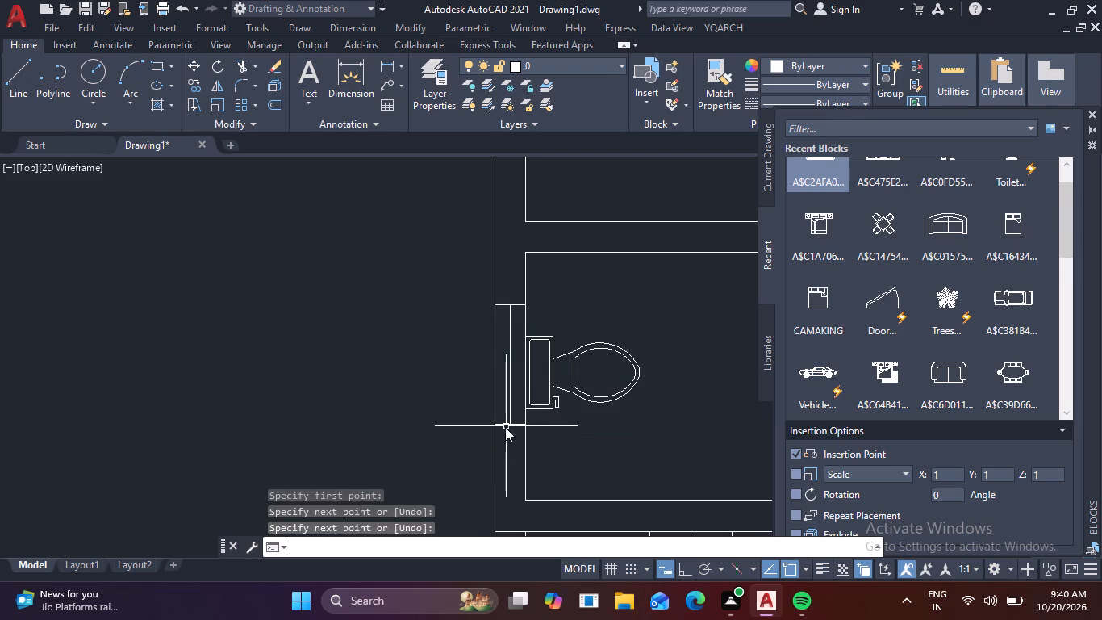
Offset the bathroom window's centre line 1" east.
key("o")
key("Return")
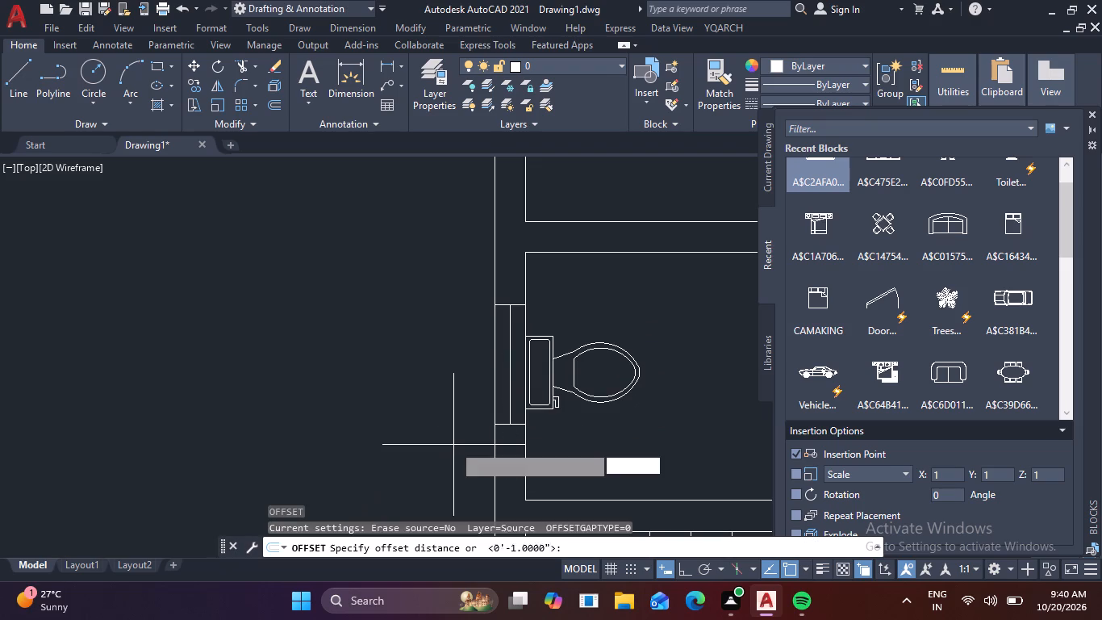
key("1")
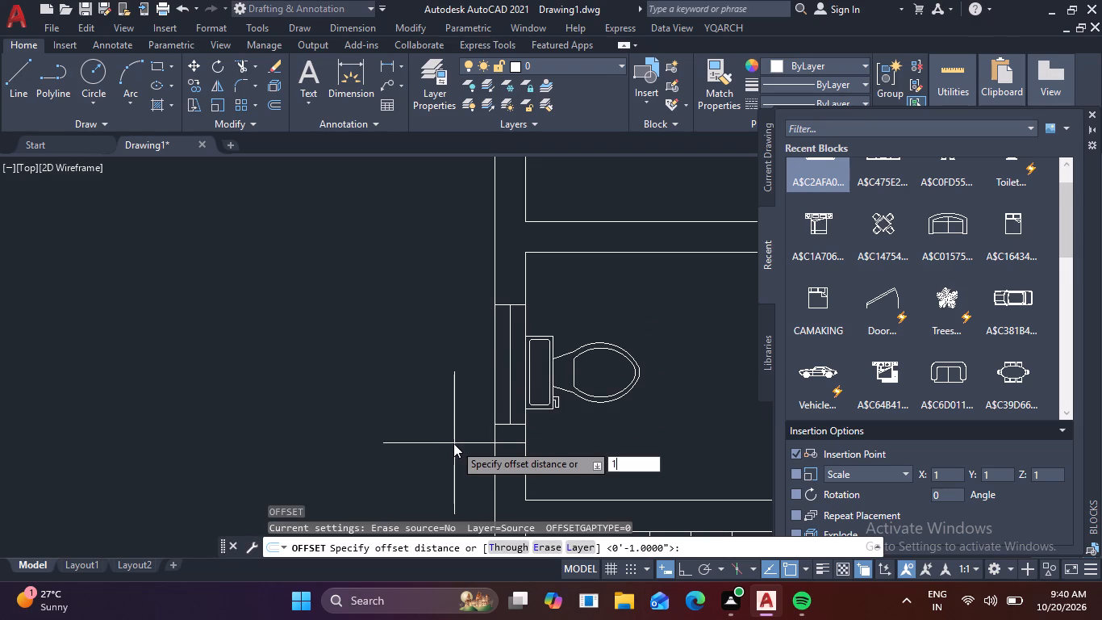
key("space")
left_click(511, 399)
left_click(566, 392)
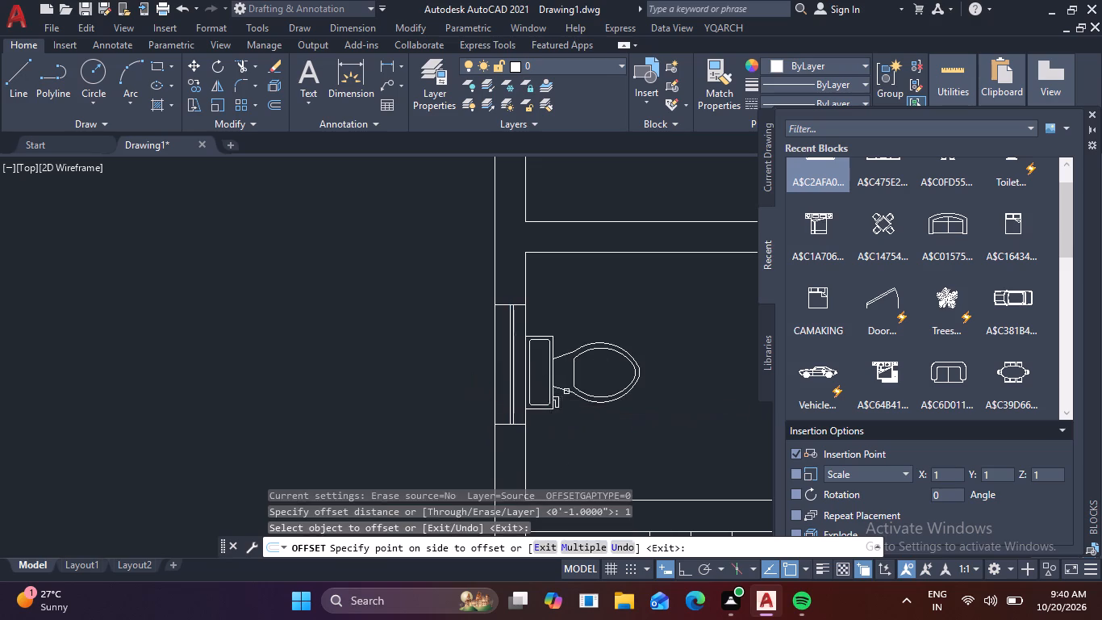
key("Escape")
Delete the spare vertical window standing outside the plan, east of the southeast bedroom.
scroll(511, 441, "down", 5)
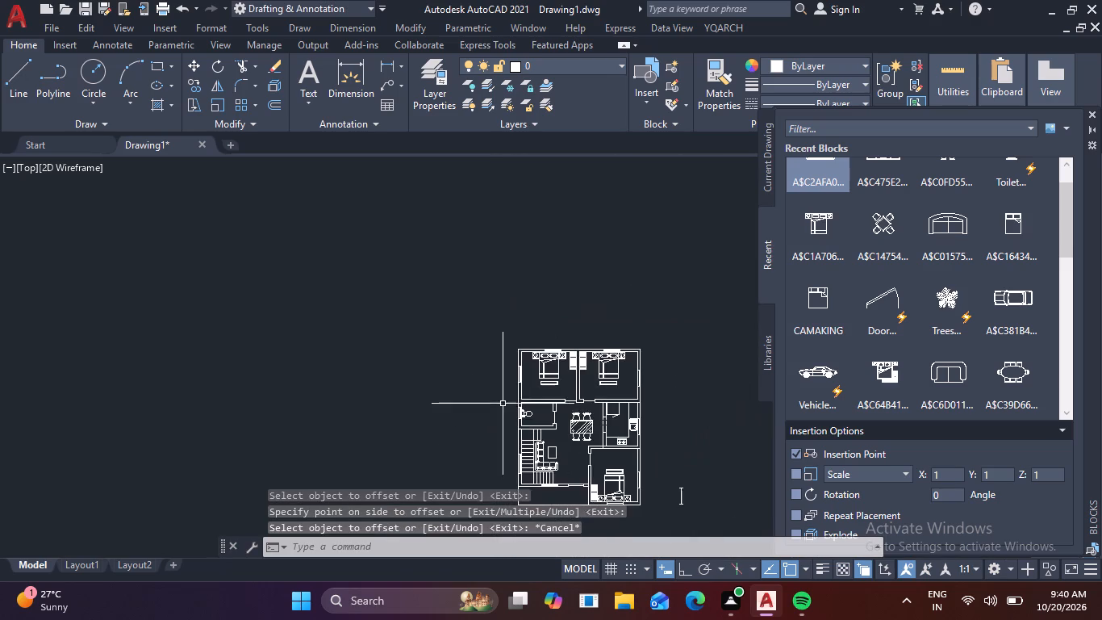
middle_click_drag(477, 379, 358, 274)
scroll(562, 338, "up", 2)
middle_click_drag(527, 403, 536, 312)
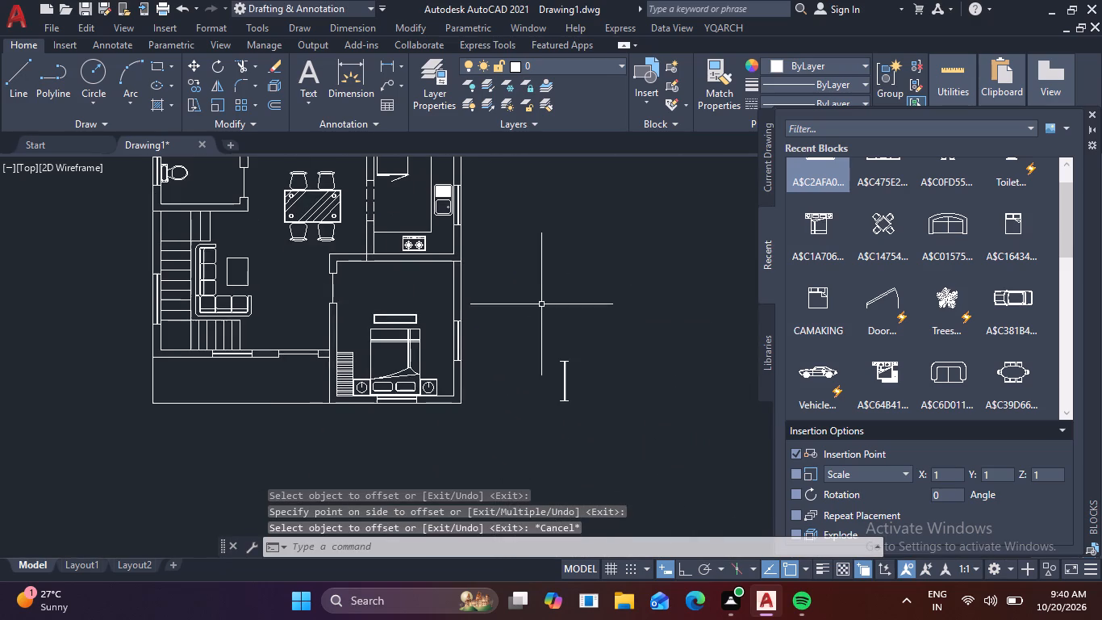
left_click_drag(532, 329, 544, 341)
left_click(587, 404)
key("Delete")
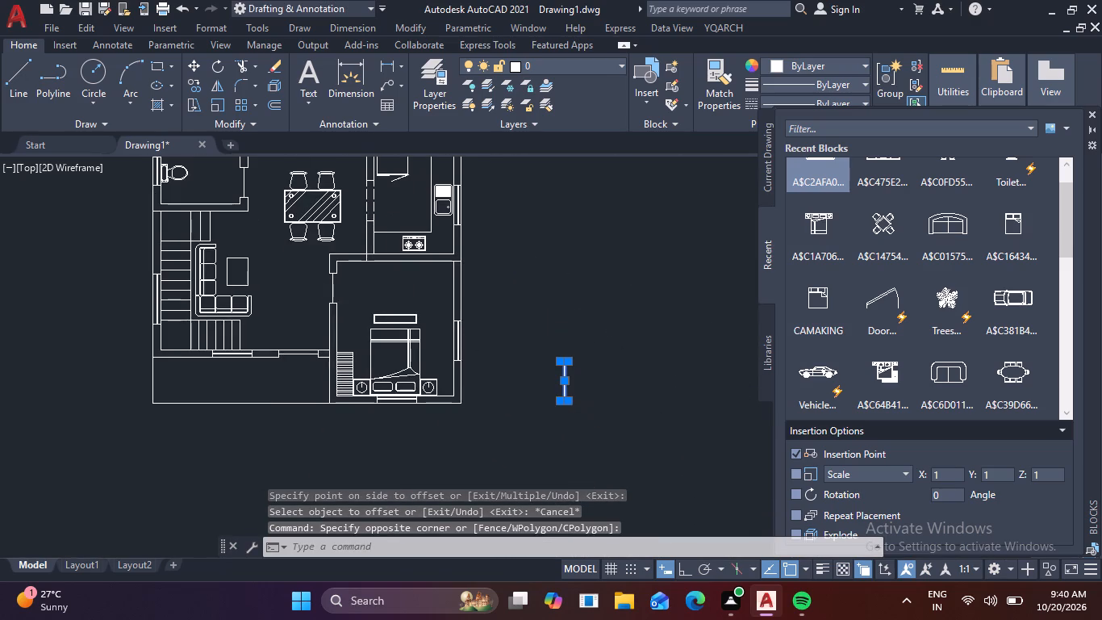
Start a hatch and choose the GR_CYLIN gradient pattern.
scroll(589, 406, "down", 2)
scroll(503, 361, "up", 2)
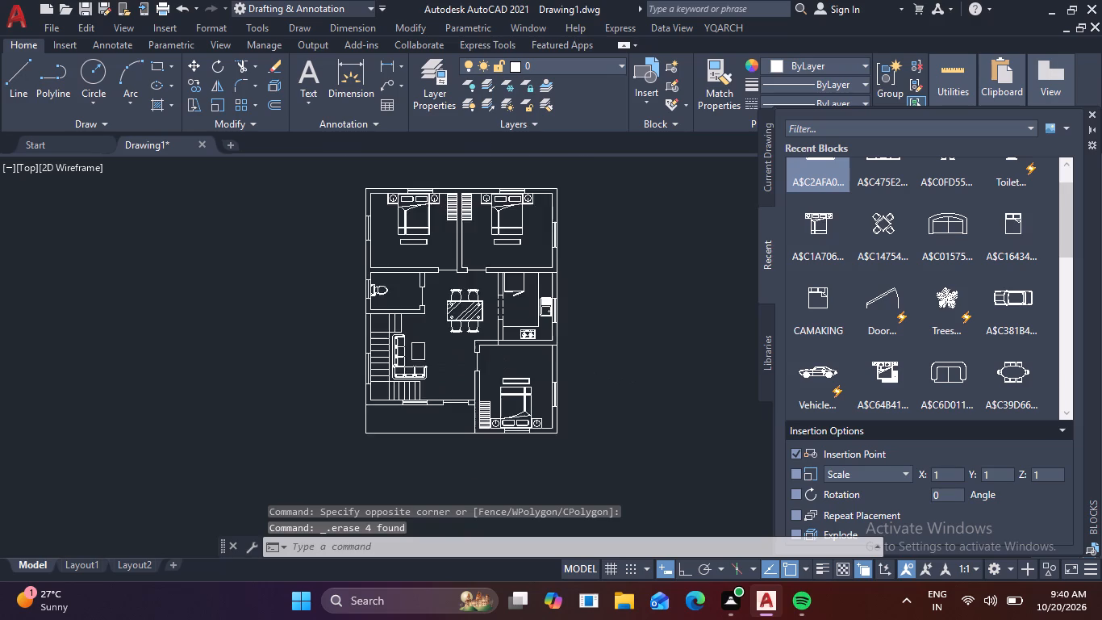
middle_click_drag(508, 361, 549, 437)
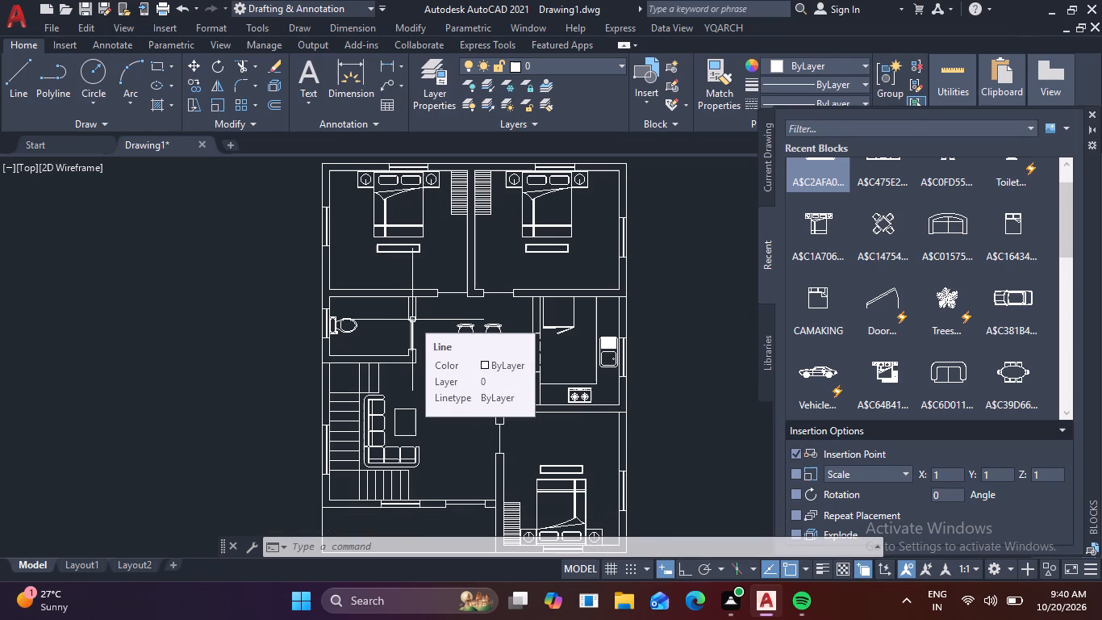
scroll(549, 315, "up", 1)
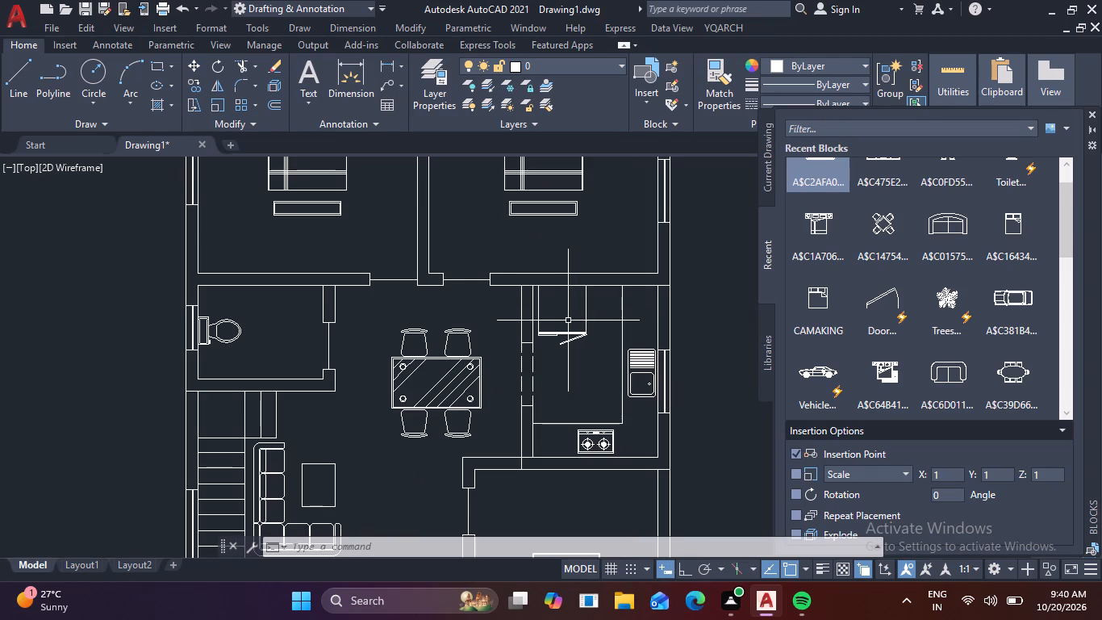
key("h")
key("space")
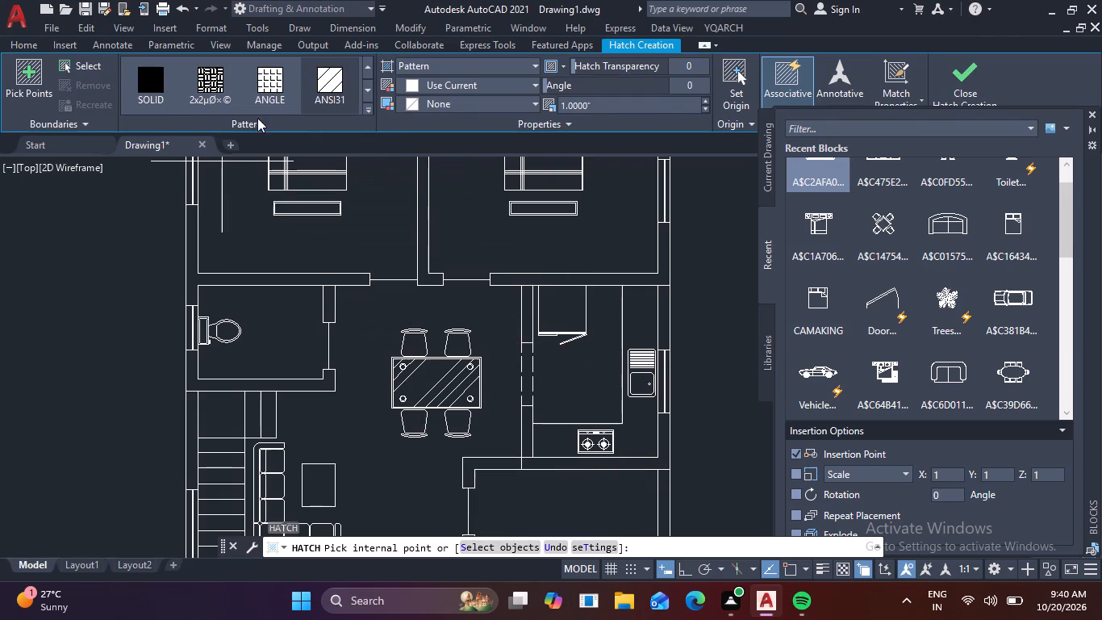
left_click(370, 110)
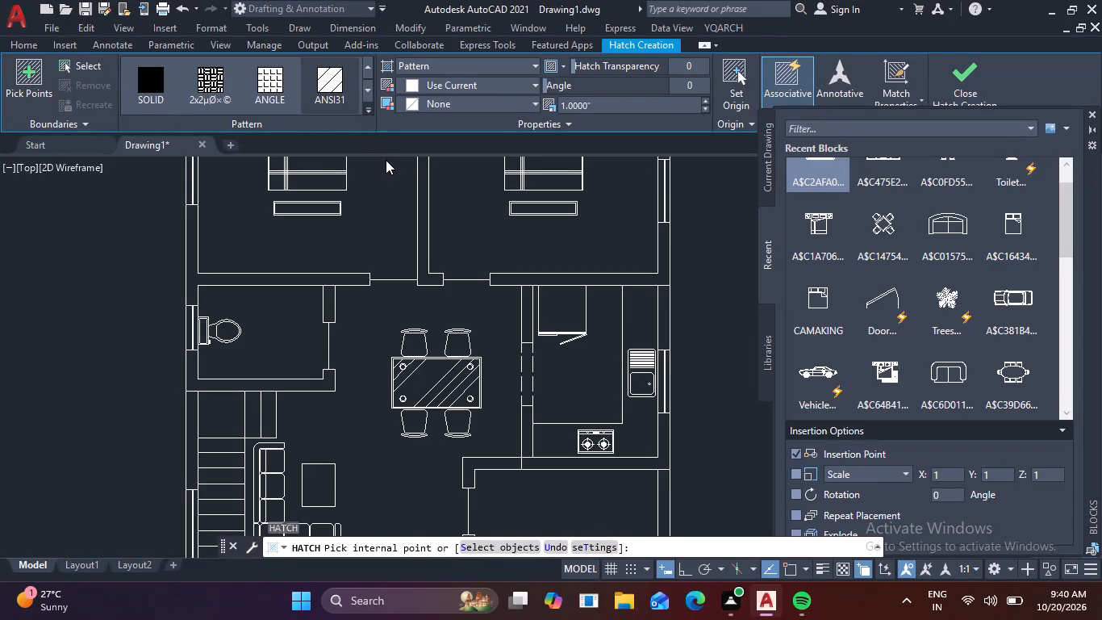
scroll(326, 177, "down", 4)
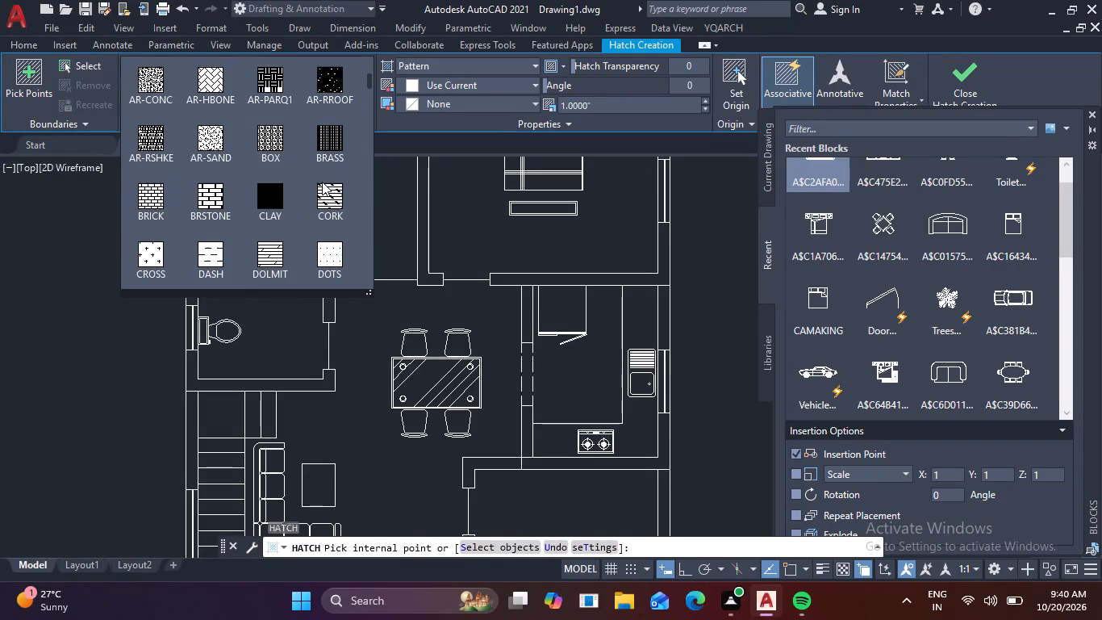
scroll(323, 183, "down", 5)
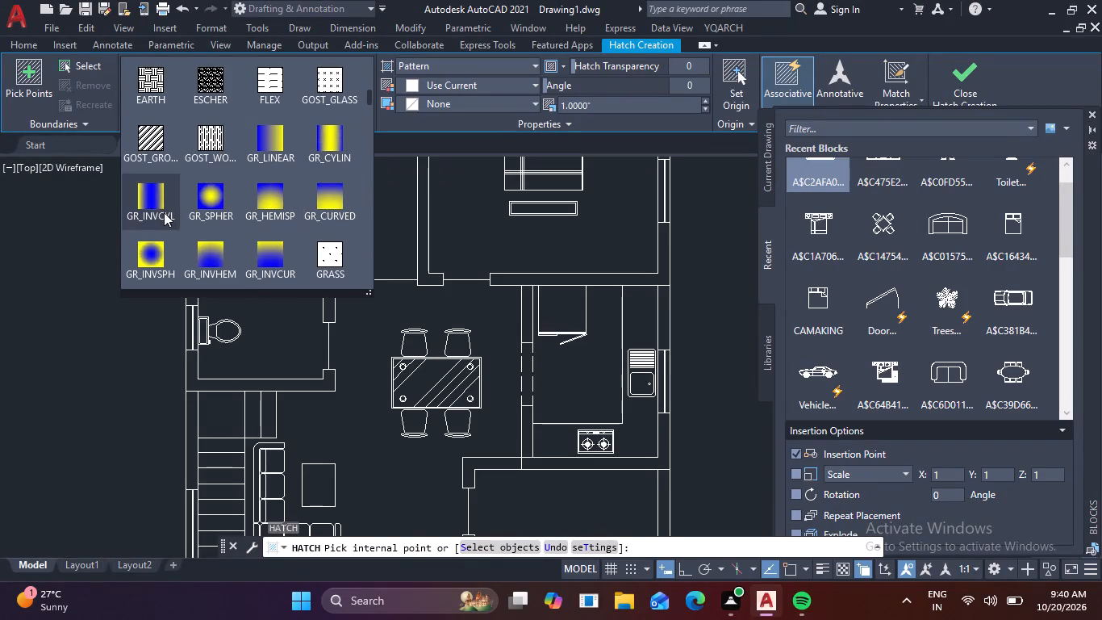
left_click(325, 141)
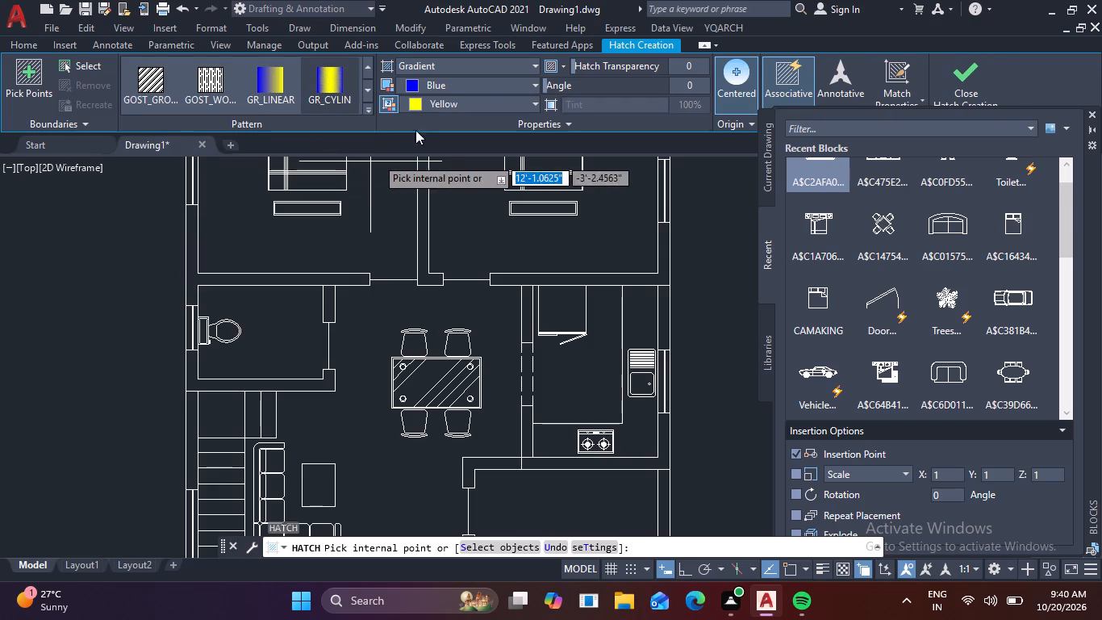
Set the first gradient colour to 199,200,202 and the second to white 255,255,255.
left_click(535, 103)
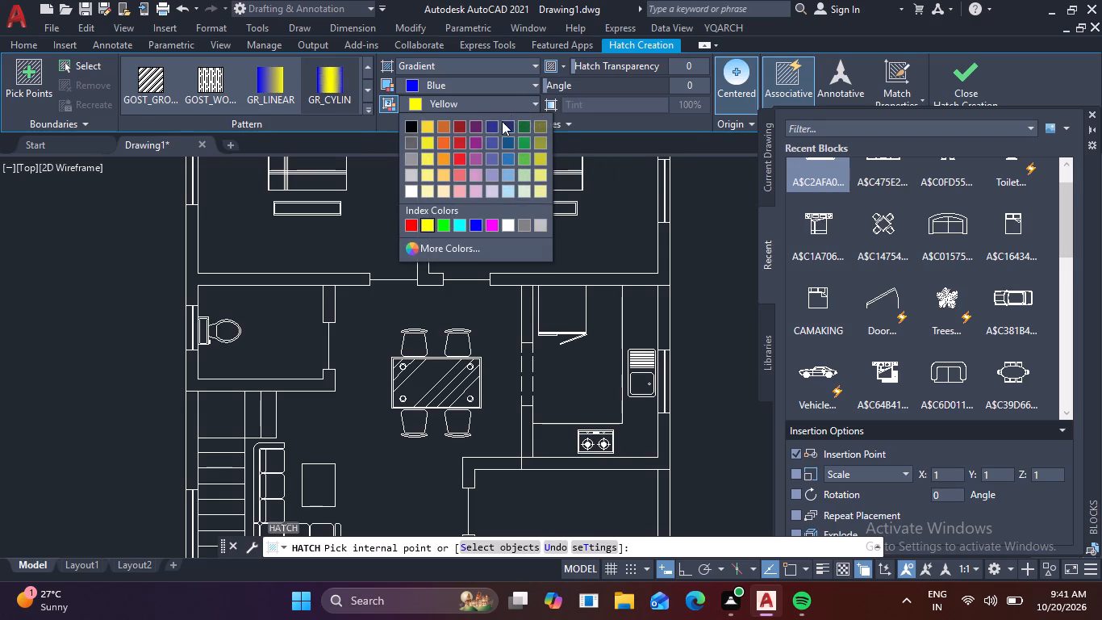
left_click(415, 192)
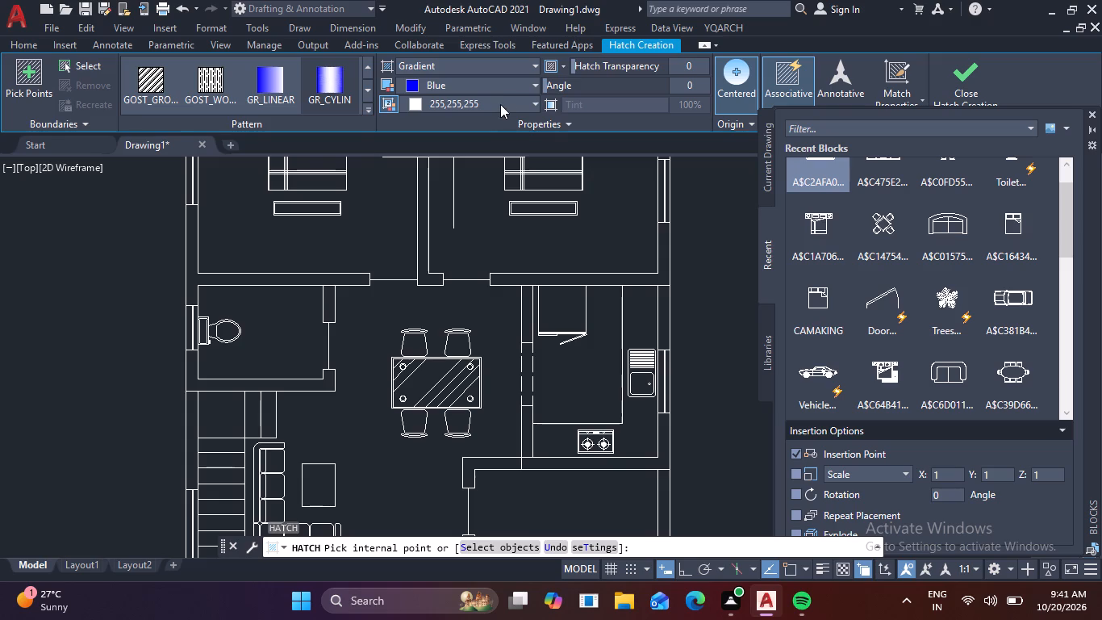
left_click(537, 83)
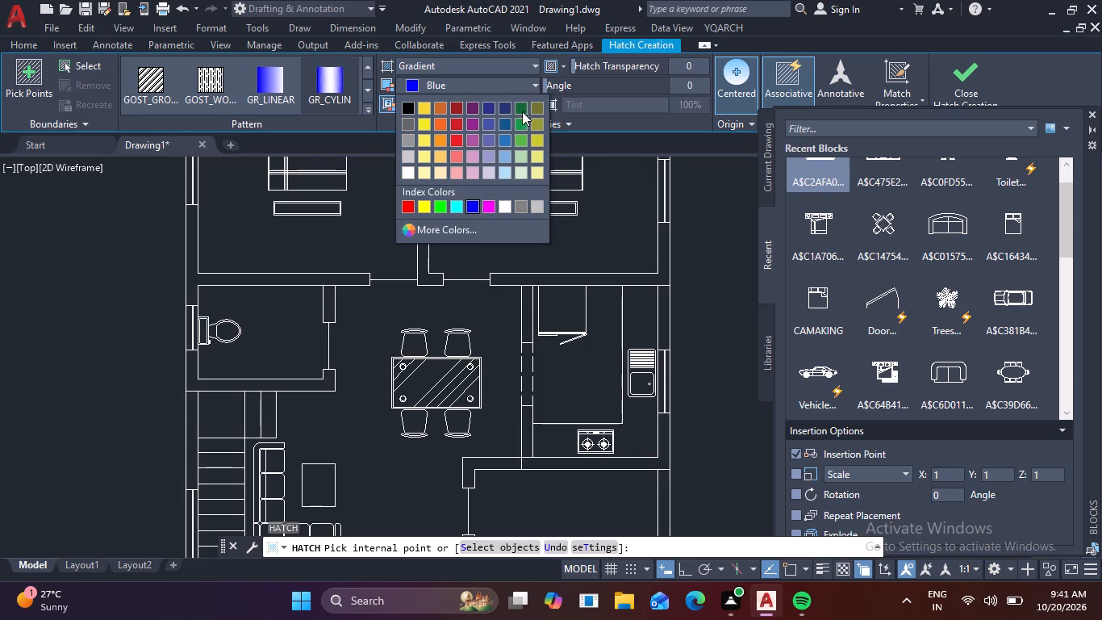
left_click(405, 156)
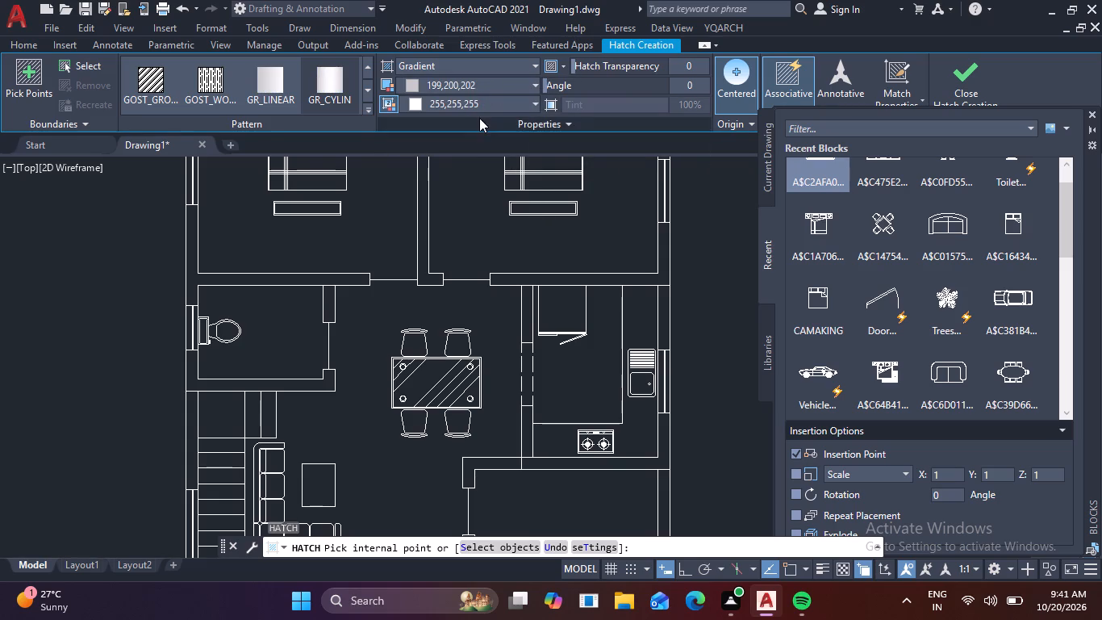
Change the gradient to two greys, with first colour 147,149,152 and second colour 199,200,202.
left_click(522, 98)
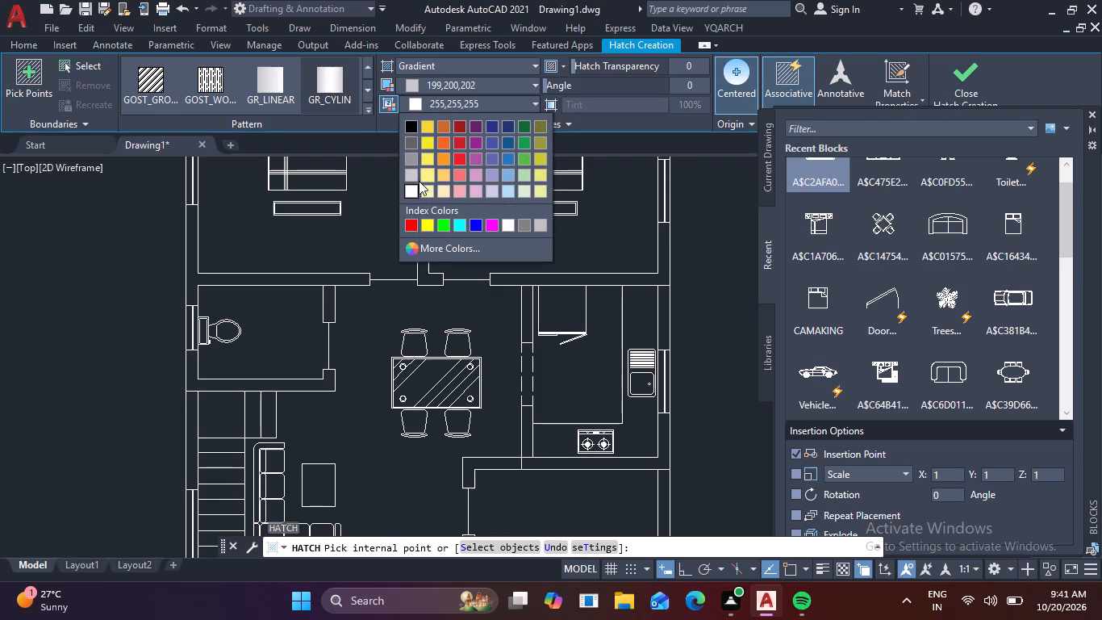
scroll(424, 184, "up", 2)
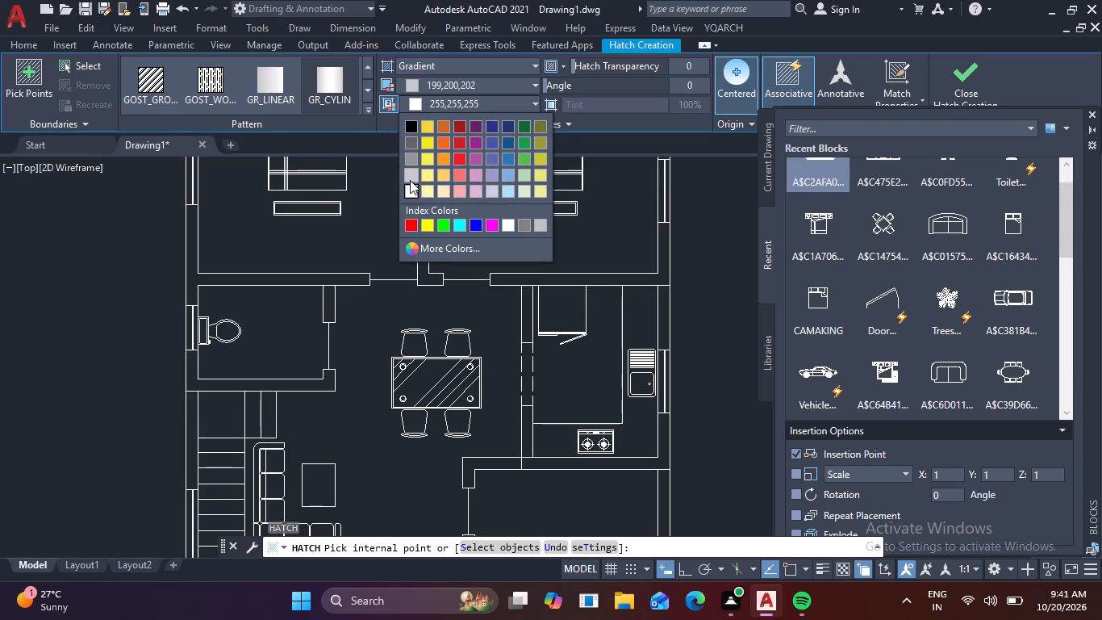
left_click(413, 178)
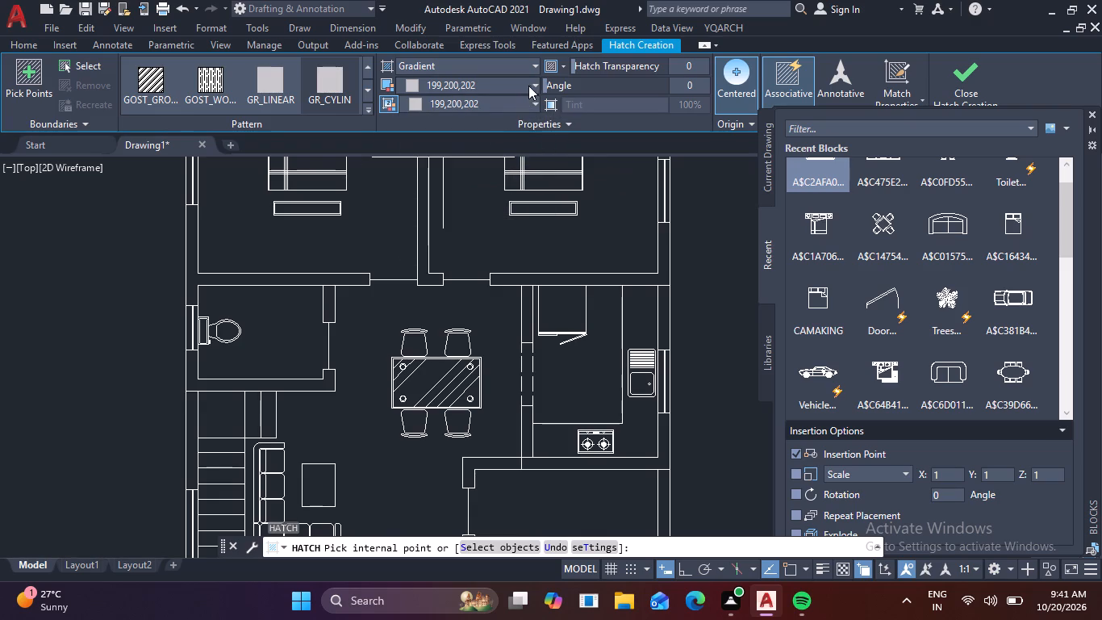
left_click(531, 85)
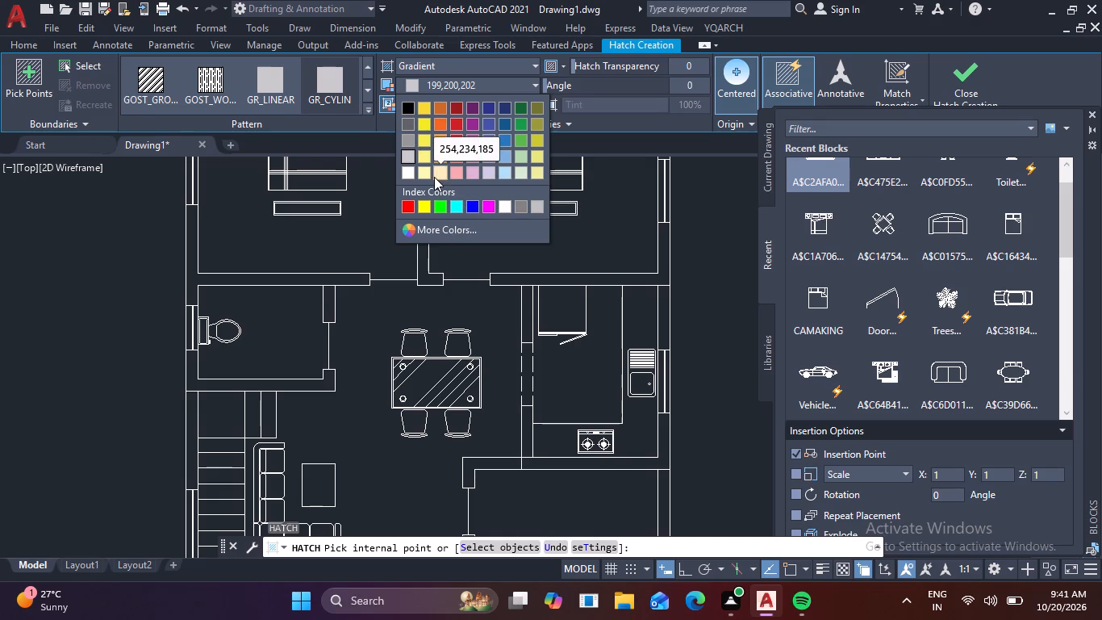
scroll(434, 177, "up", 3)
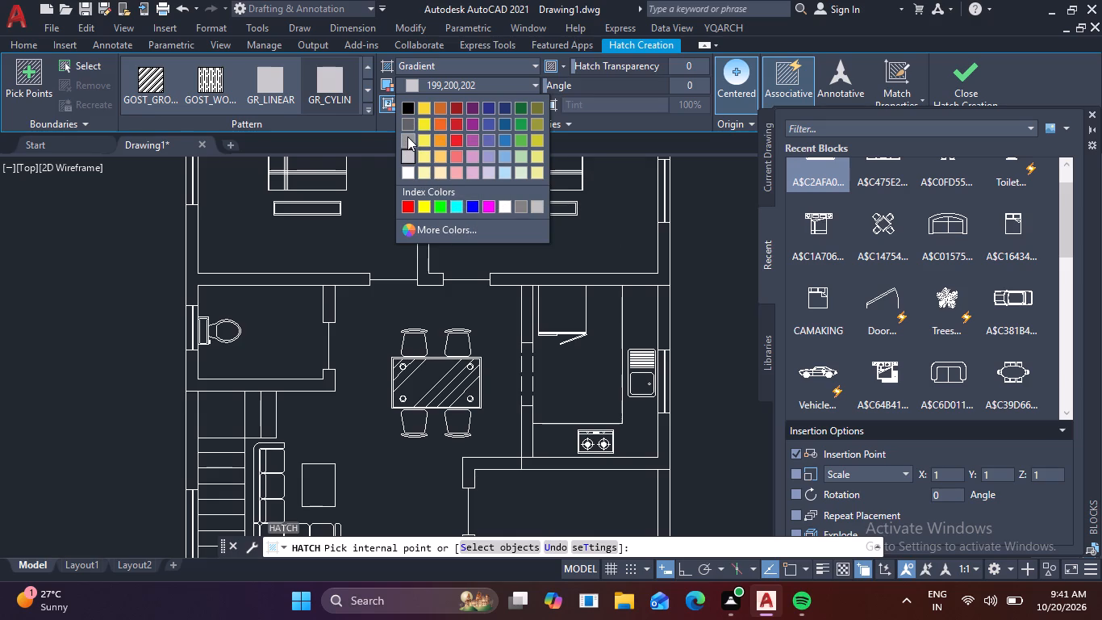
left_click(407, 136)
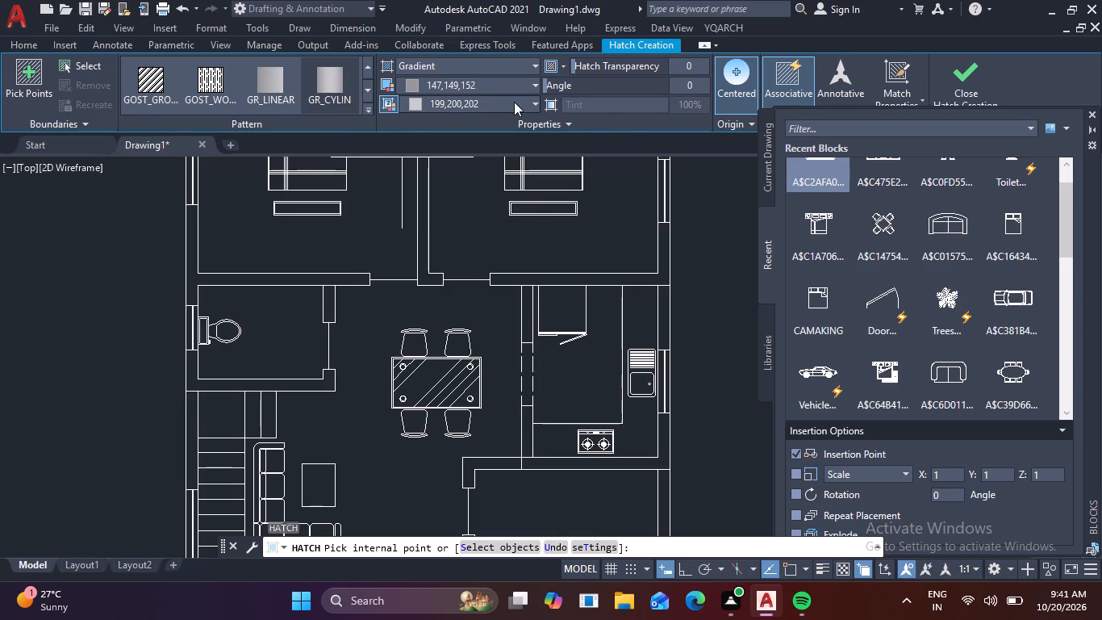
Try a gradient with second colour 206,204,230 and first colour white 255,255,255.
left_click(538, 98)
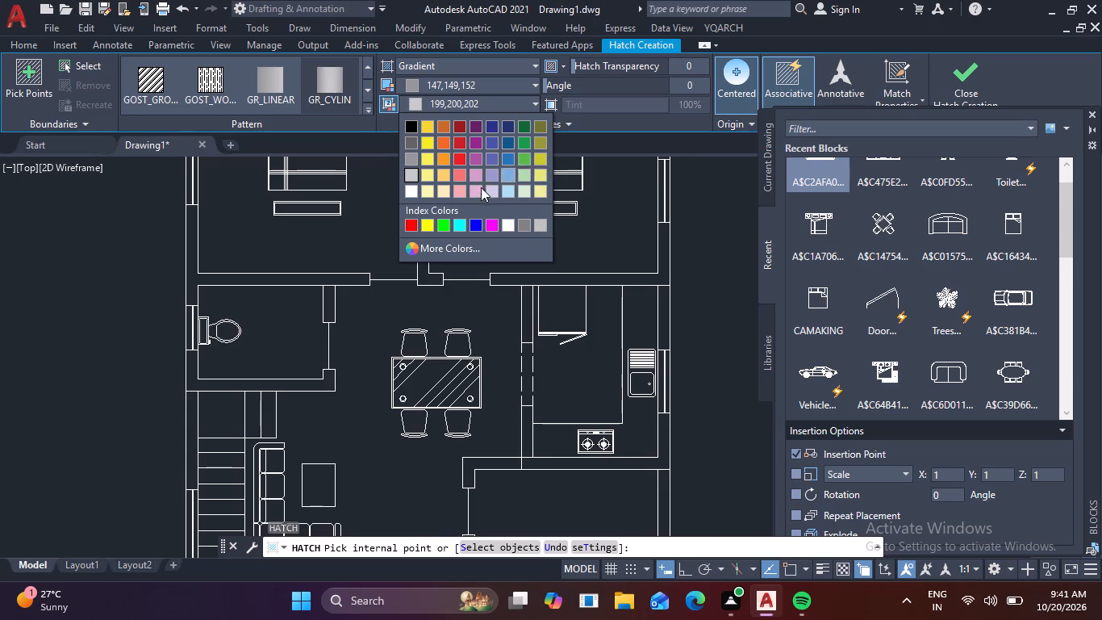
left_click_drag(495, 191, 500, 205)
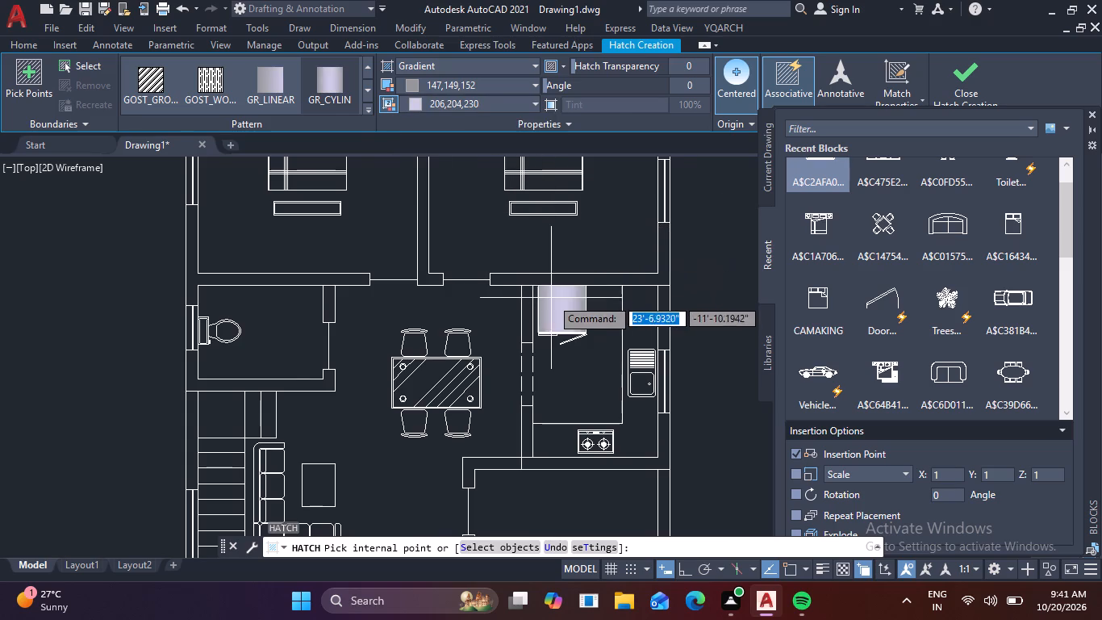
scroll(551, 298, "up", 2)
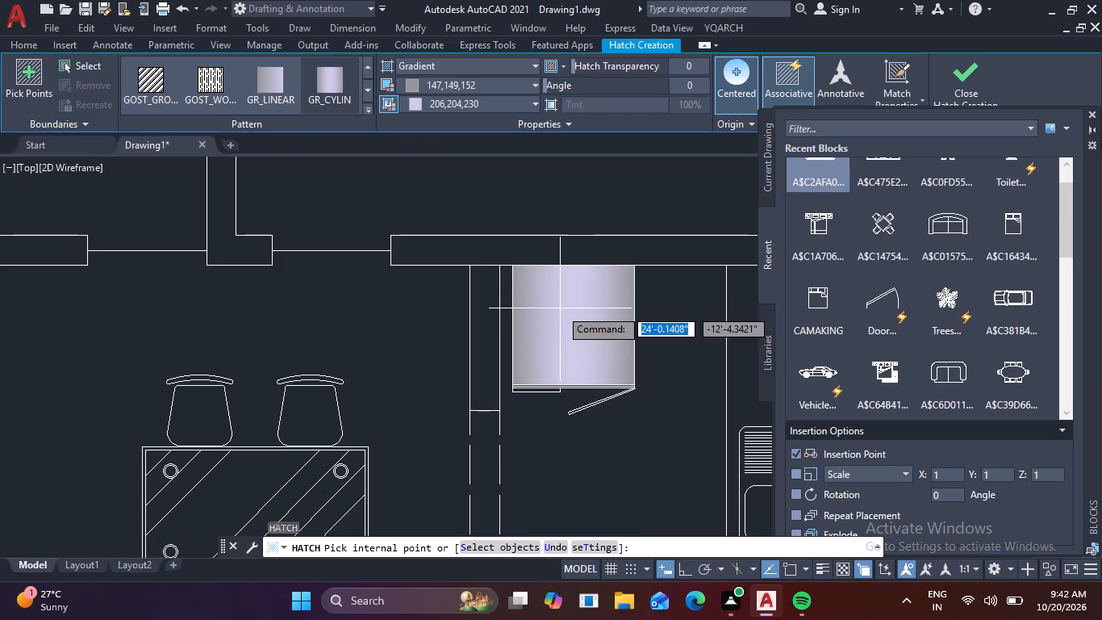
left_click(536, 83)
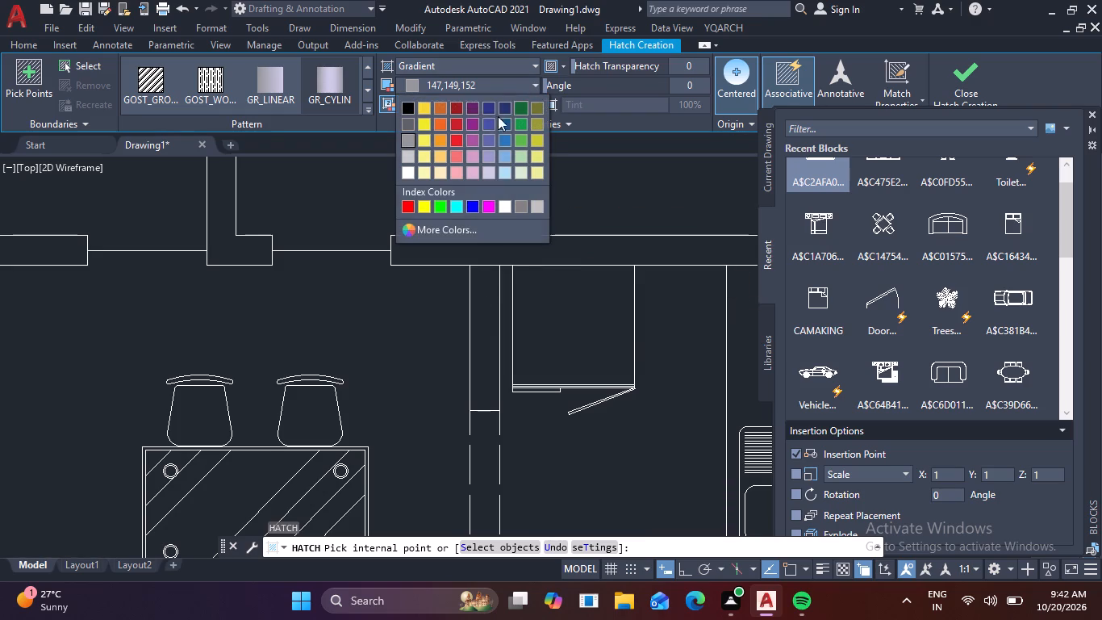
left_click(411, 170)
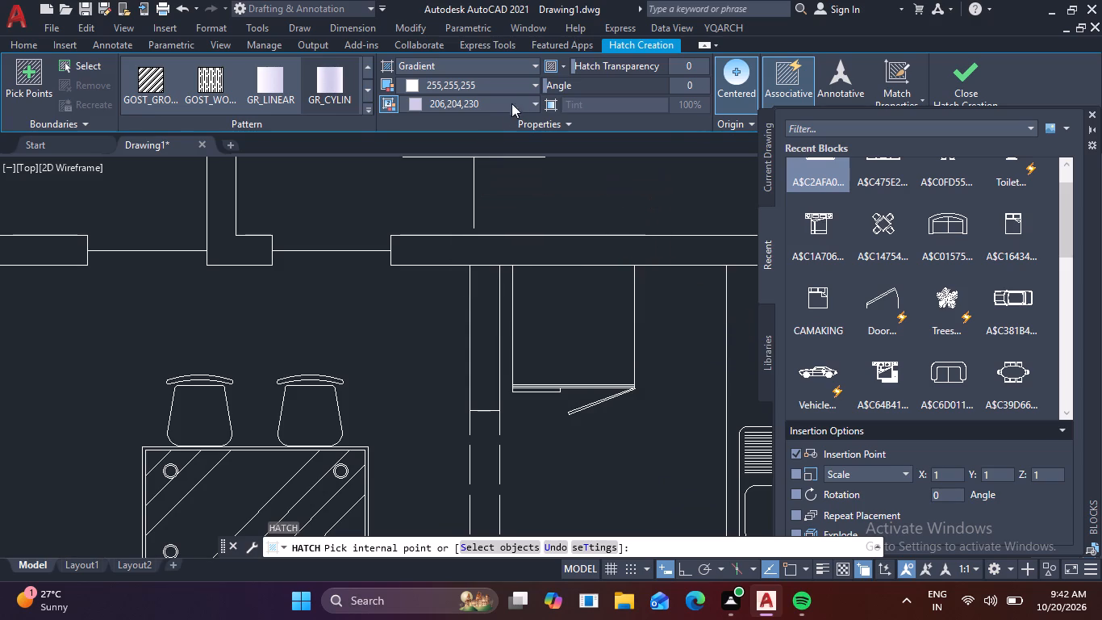
Set the second gradient colour to 199,200,202 and the first to 147,149,152.
left_click(537, 85)
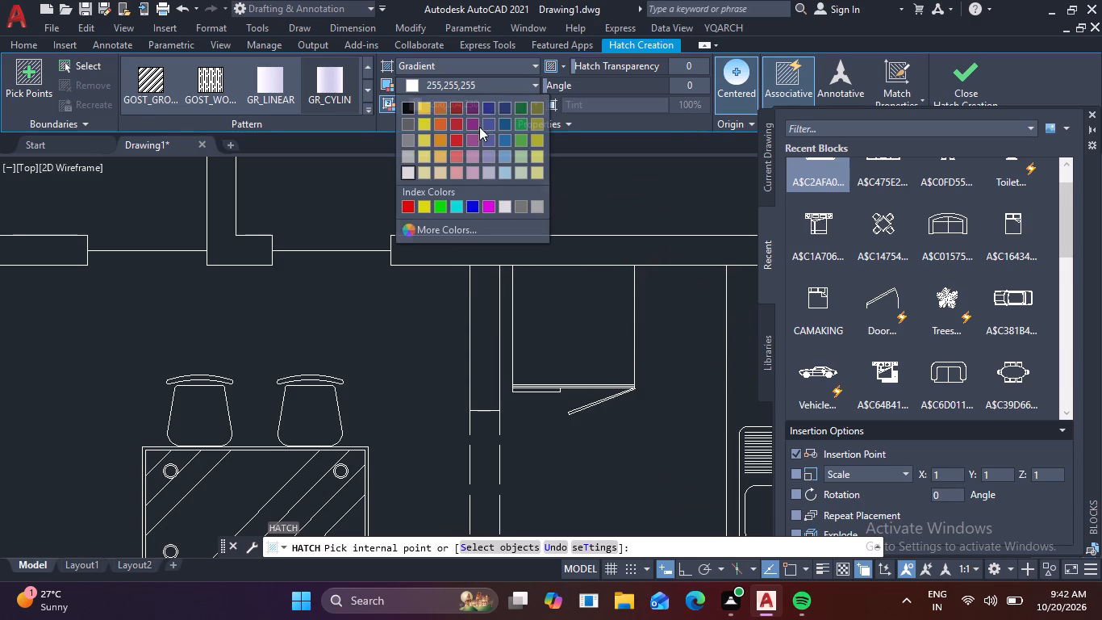
left_click(528, 86)
left_click(535, 101)
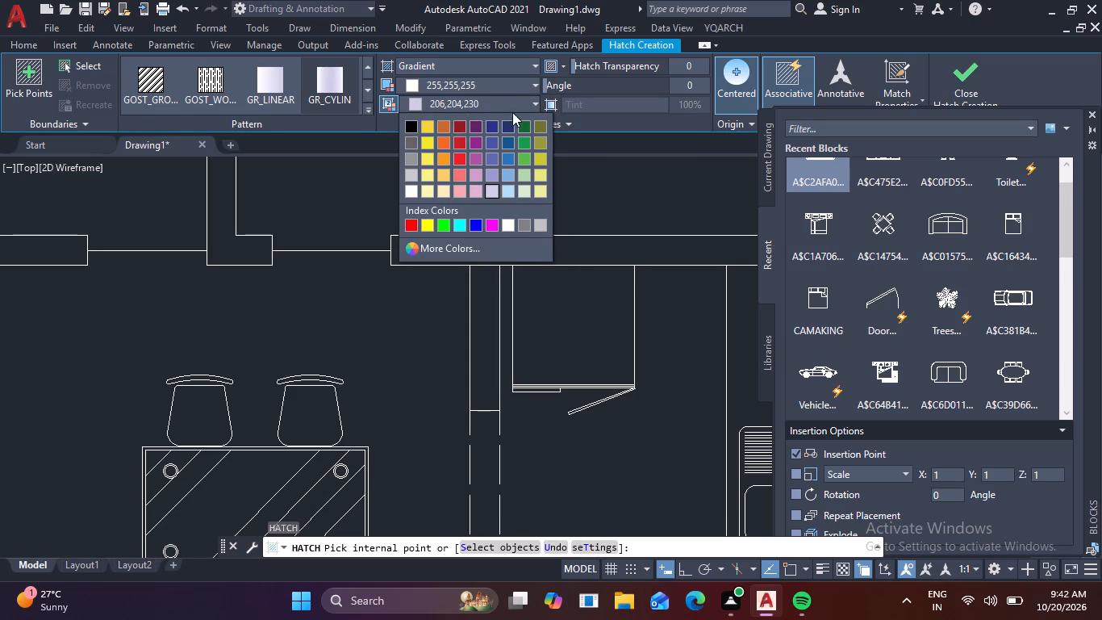
left_click(412, 170)
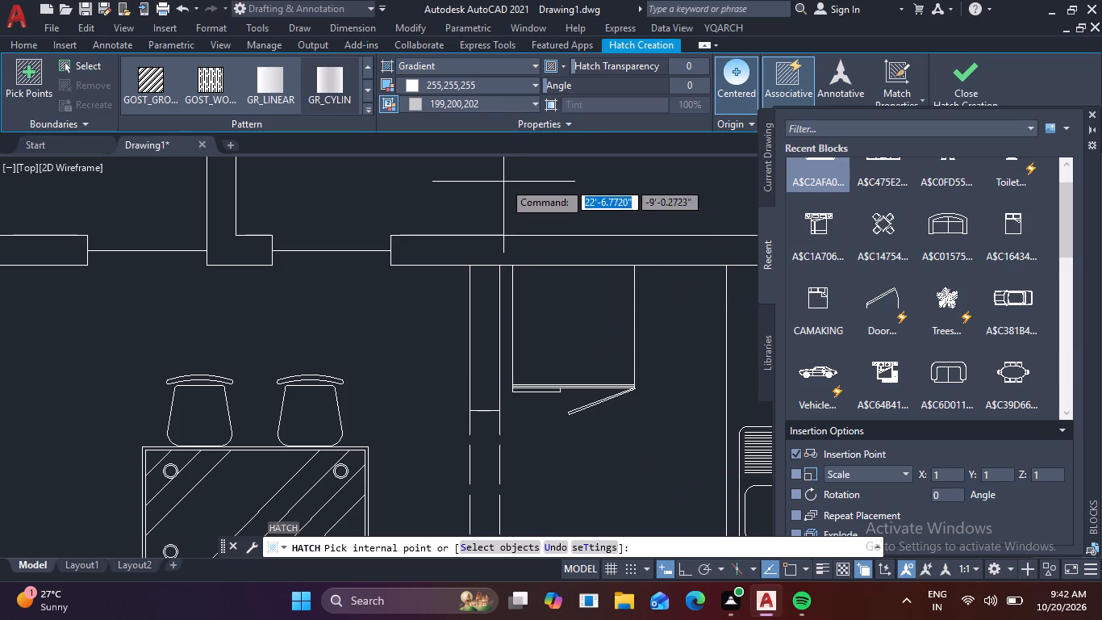
left_click(532, 83)
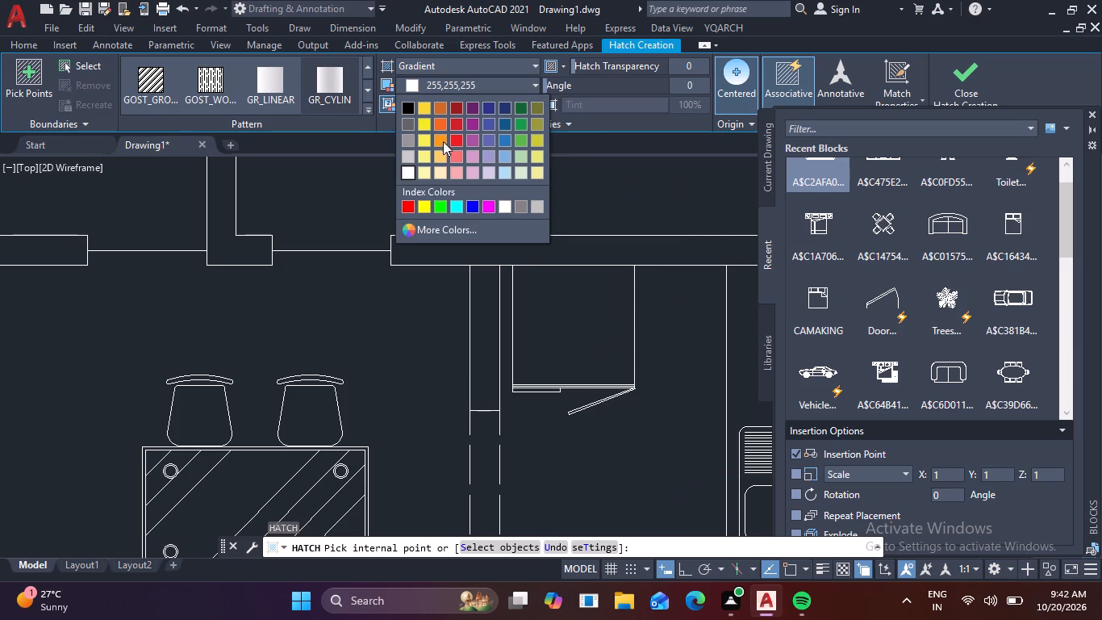
left_click(413, 133)
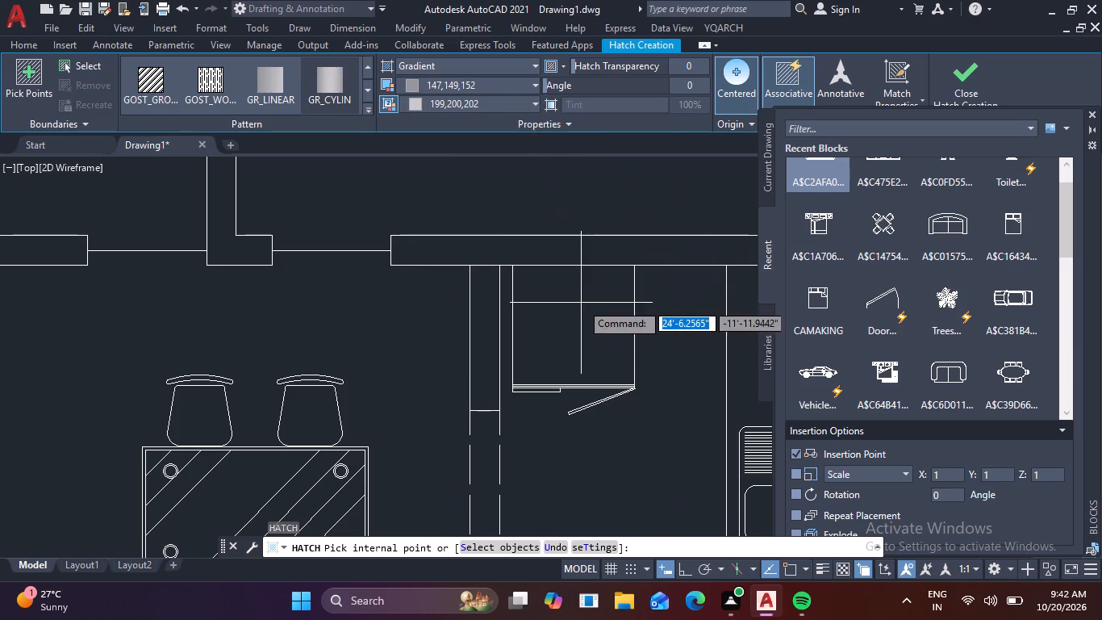
left_click(540, 103)
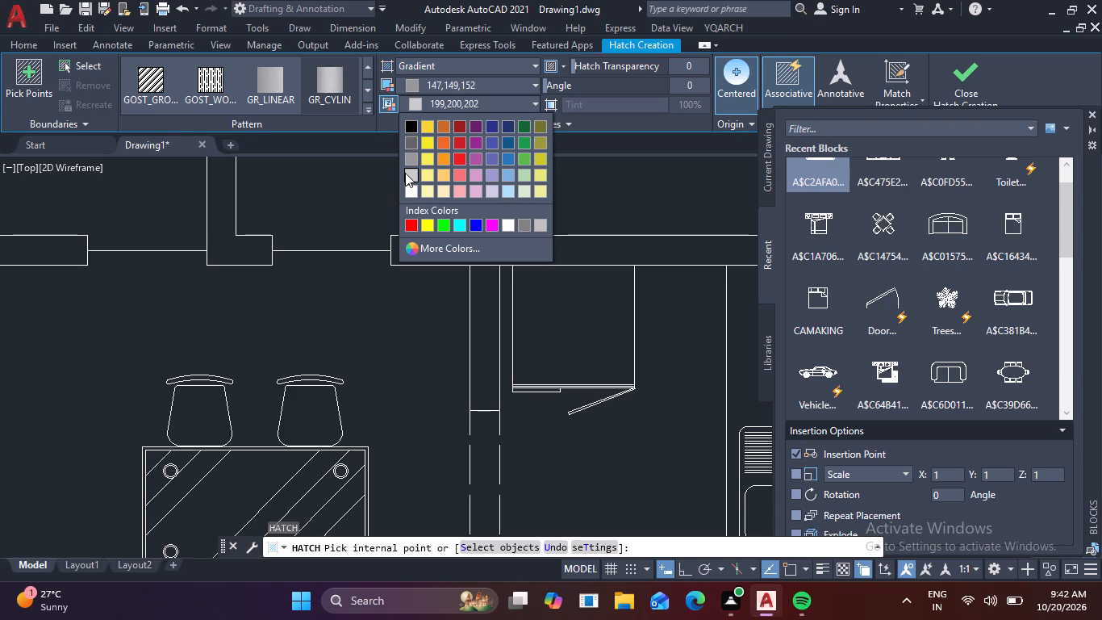
left_click(411, 169)
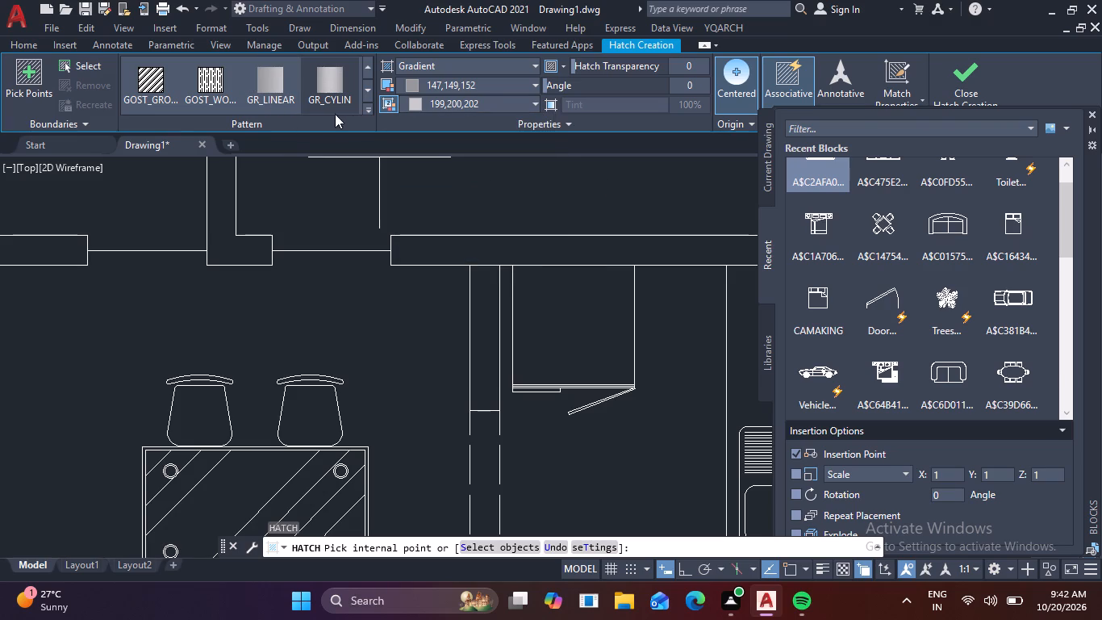
Fill the kitchen refrigerator's body, thin front strips, front rectangle and open door leaf with the GR_CYLIN gradient hatch.
left_click(369, 109)
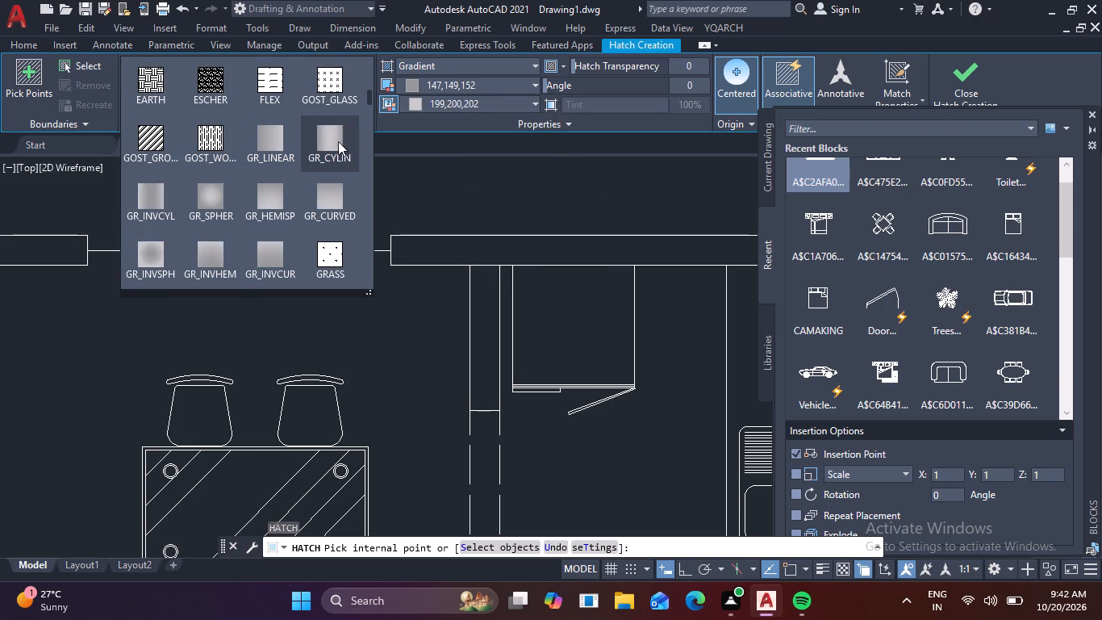
left_click(340, 140)
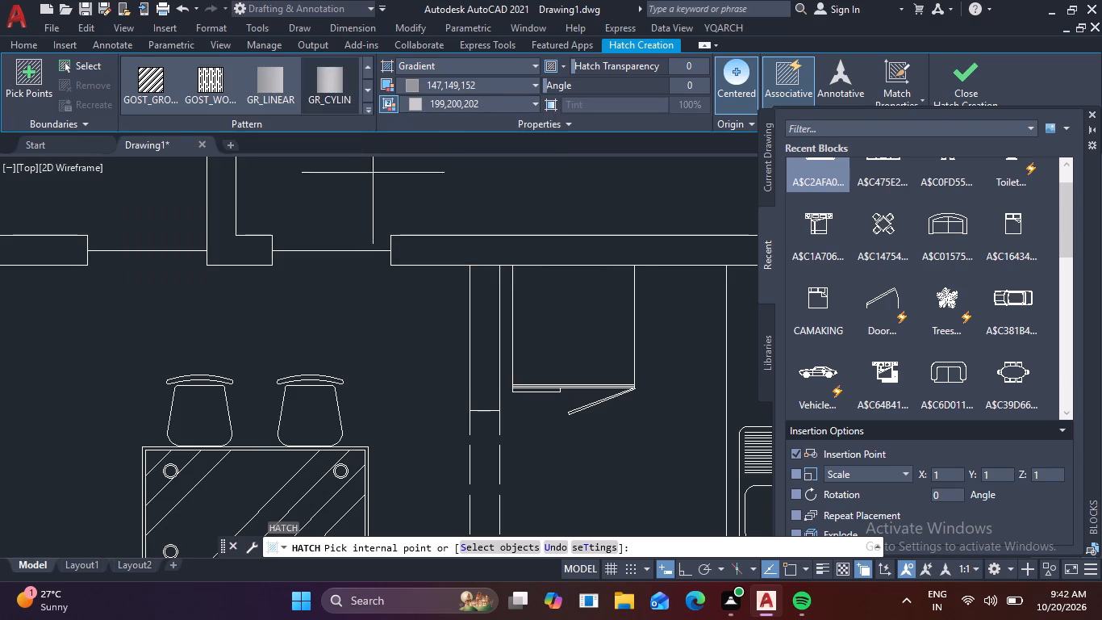
left_click(569, 312)
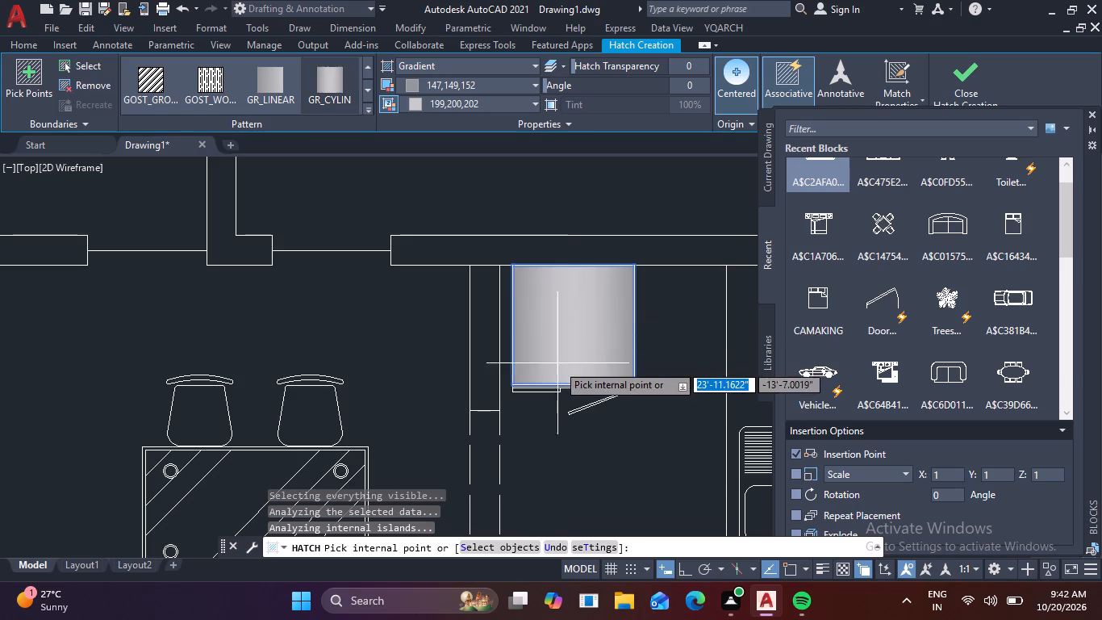
scroll(557, 373, "up", 2)
middle_click_drag(553, 390, 482, 262)
scroll(509, 299, "up", 2)
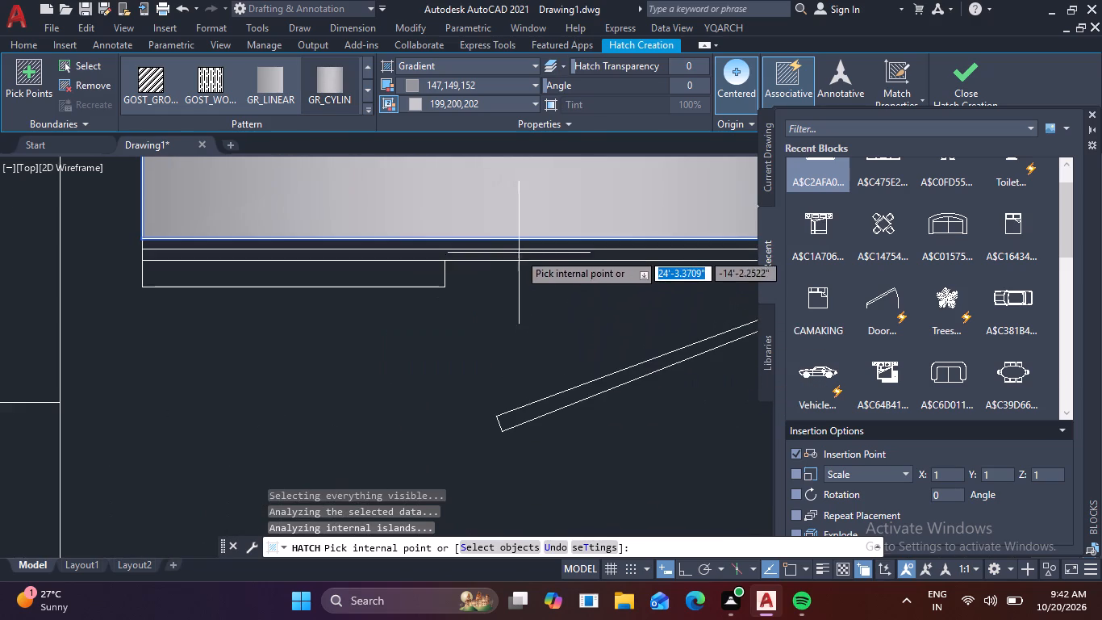
left_click(520, 245)
left_click(522, 258)
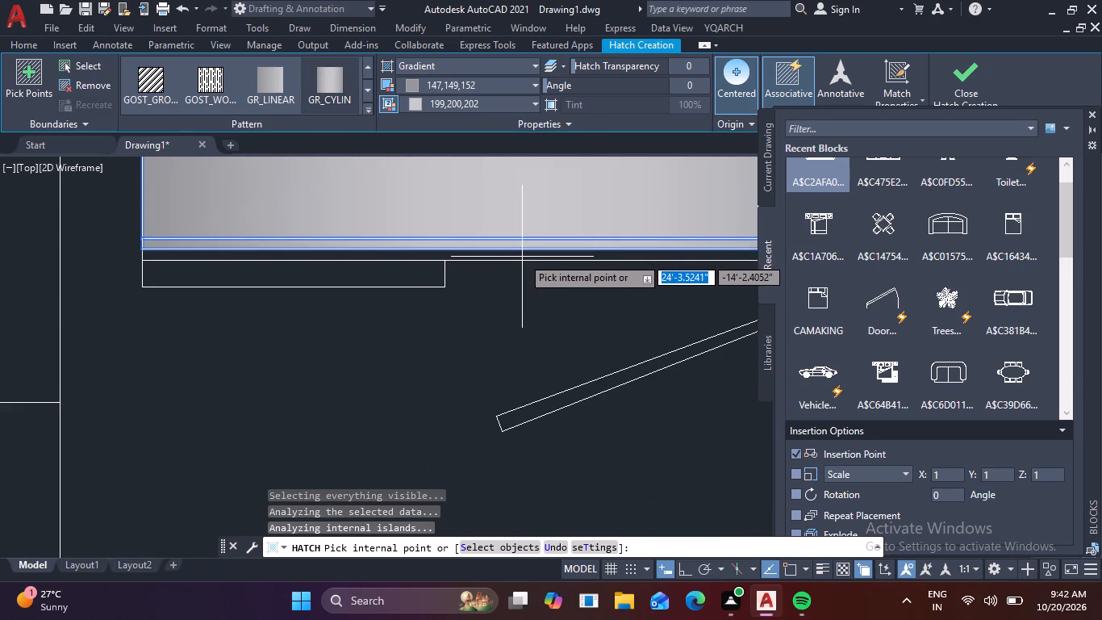
left_click(432, 274)
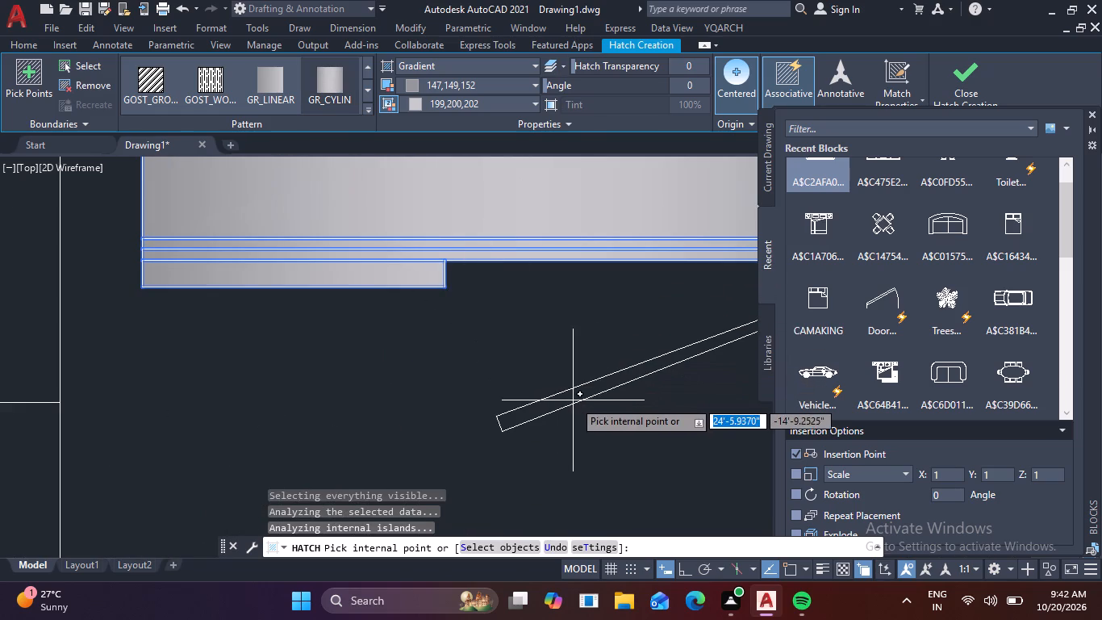
left_click(572, 399)
scroll(572, 399, "down", 3)
middle_click_drag(616, 336, 566, 324)
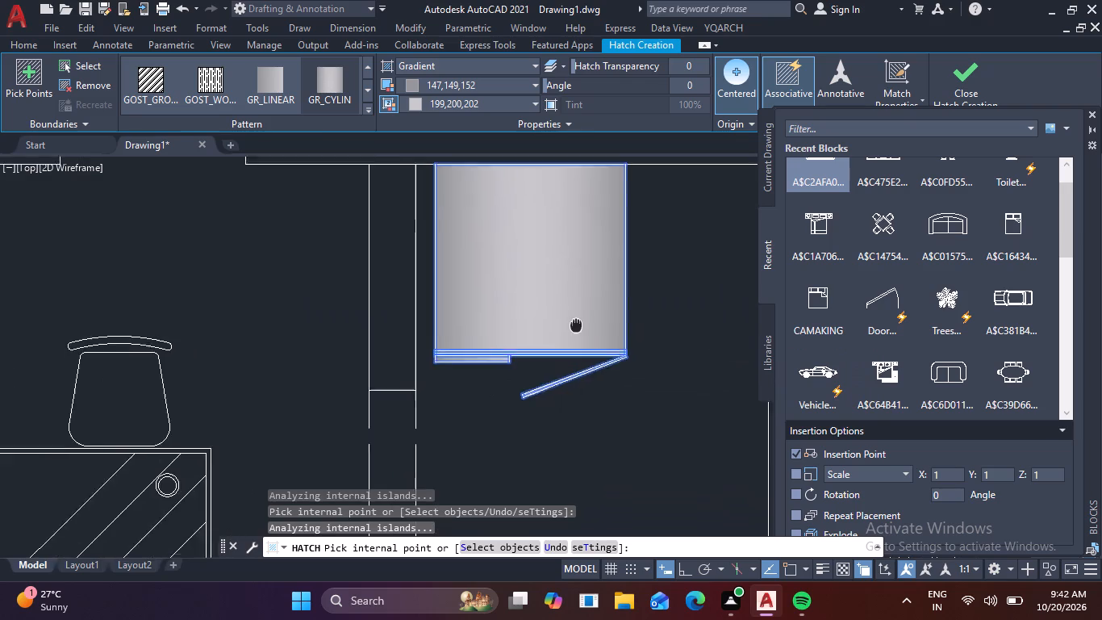
middle_click_drag(566, 324, 496, 316)
scroll(528, 320, "down", 1)
left_click(962, 70)
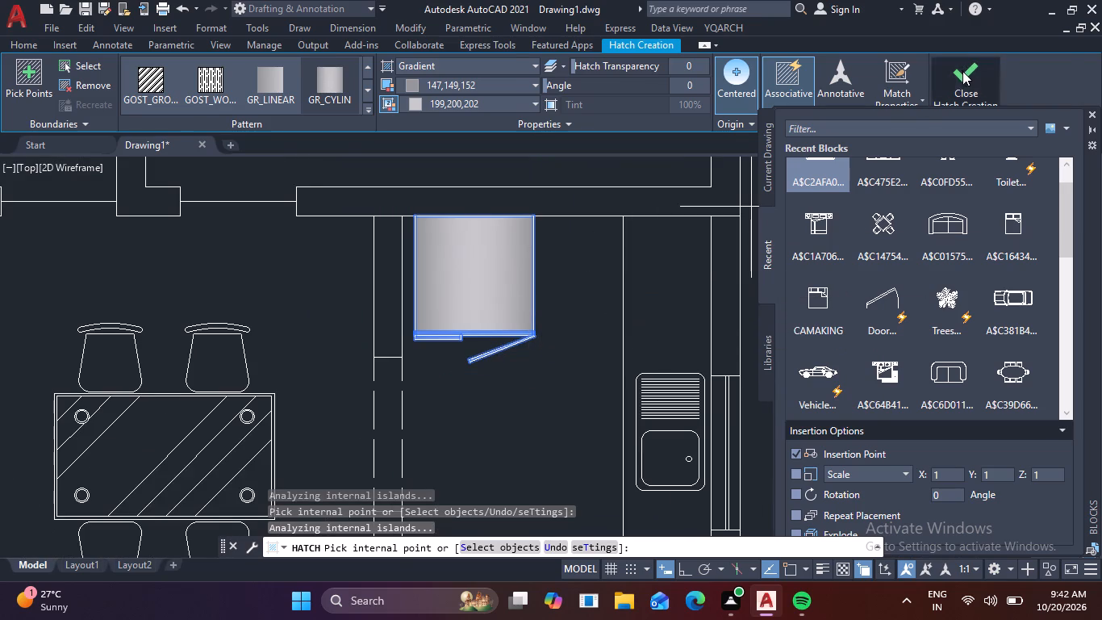
Fill the outer and dividing walls of the two upper bedrooms and the toilet's short upper wall piece with a SOLID hatch.
scroll(616, 279, "down", 2)
scroll(630, 312, "up", 2)
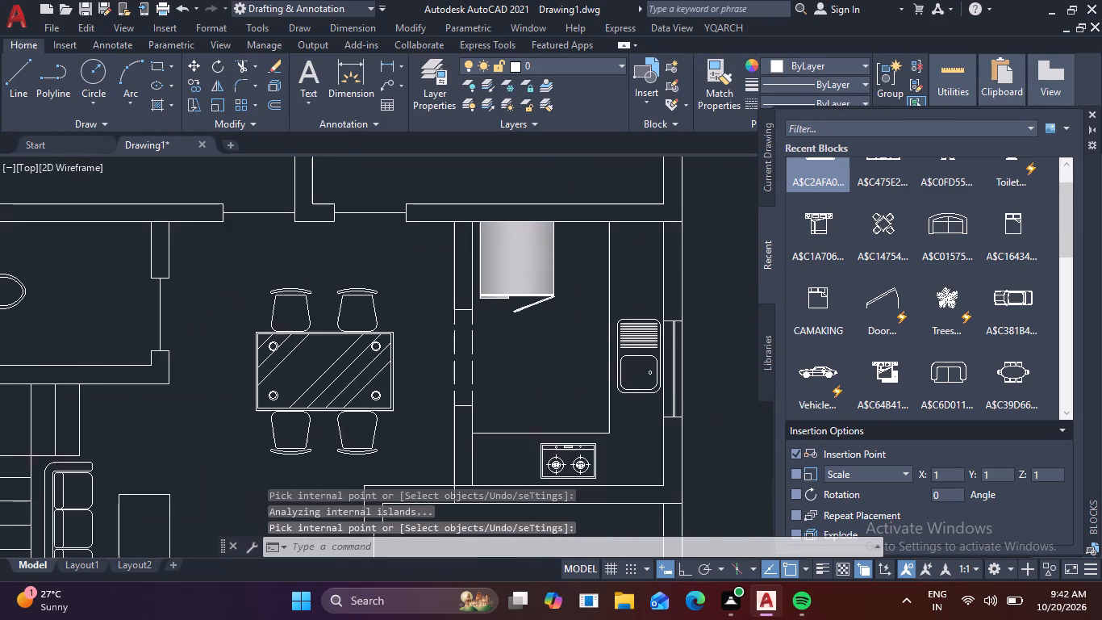
middle_click_drag(594, 306, 622, 362)
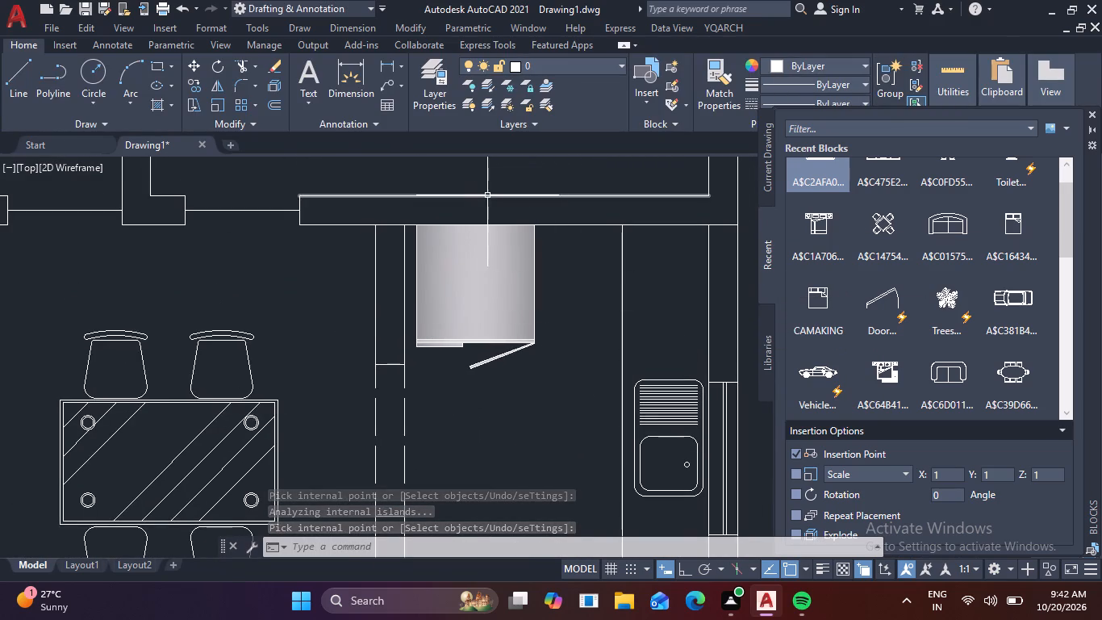
right_click(524, 291)
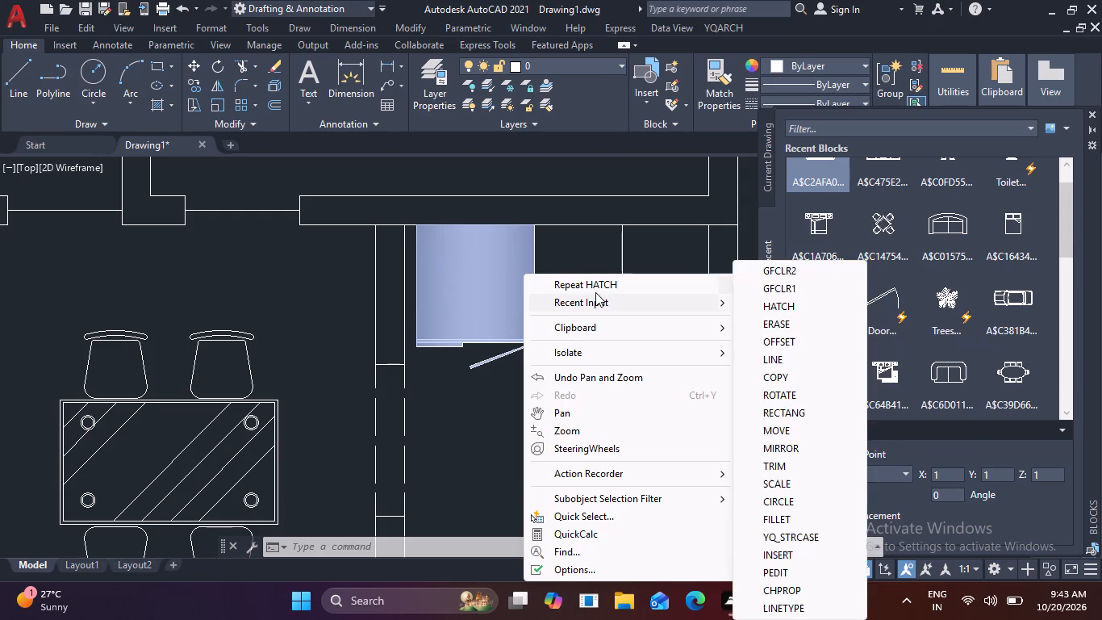
left_click(593, 289)
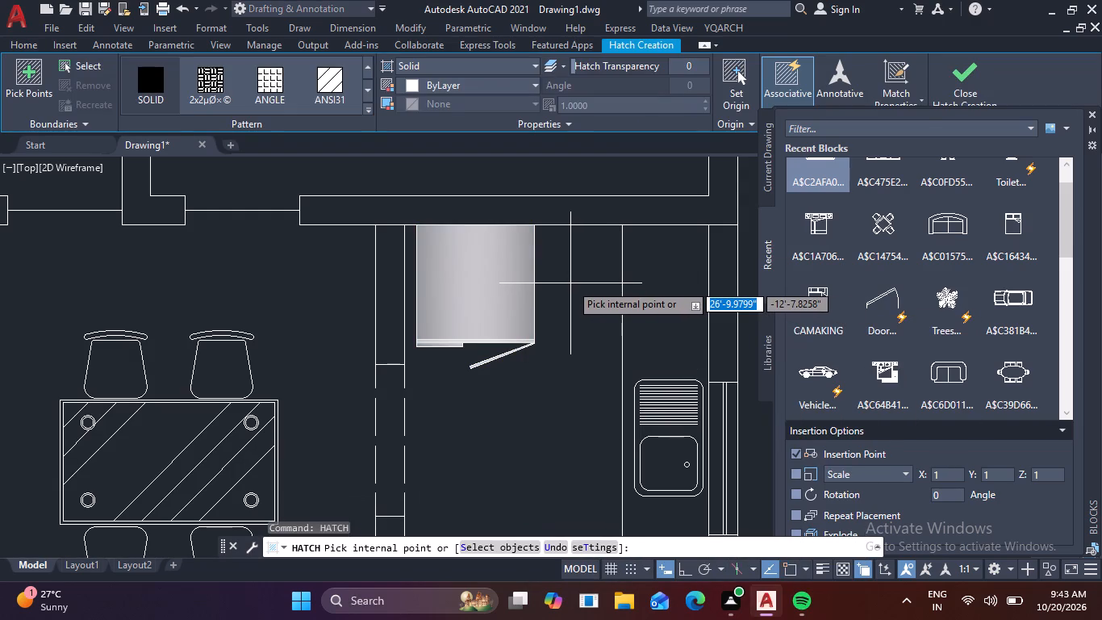
scroll(570, 283, "down", 2)
middle_click_drag(445, 220, 495, 323)
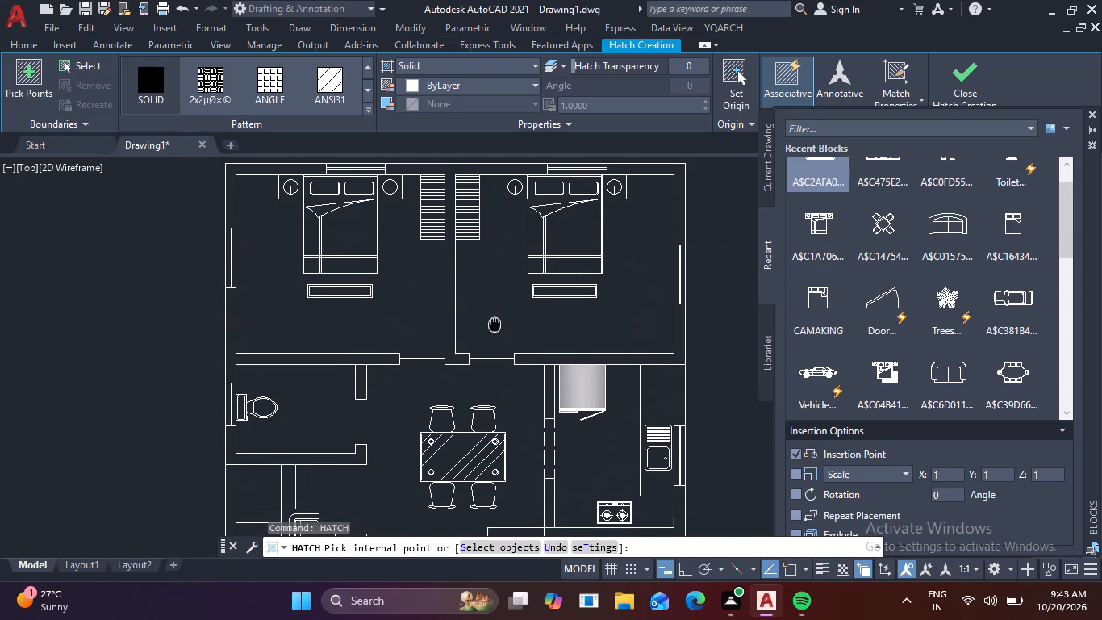
middle_click_drag(495, 323, 493, 323)
middle_click_drag(493, 323, 490, 347)
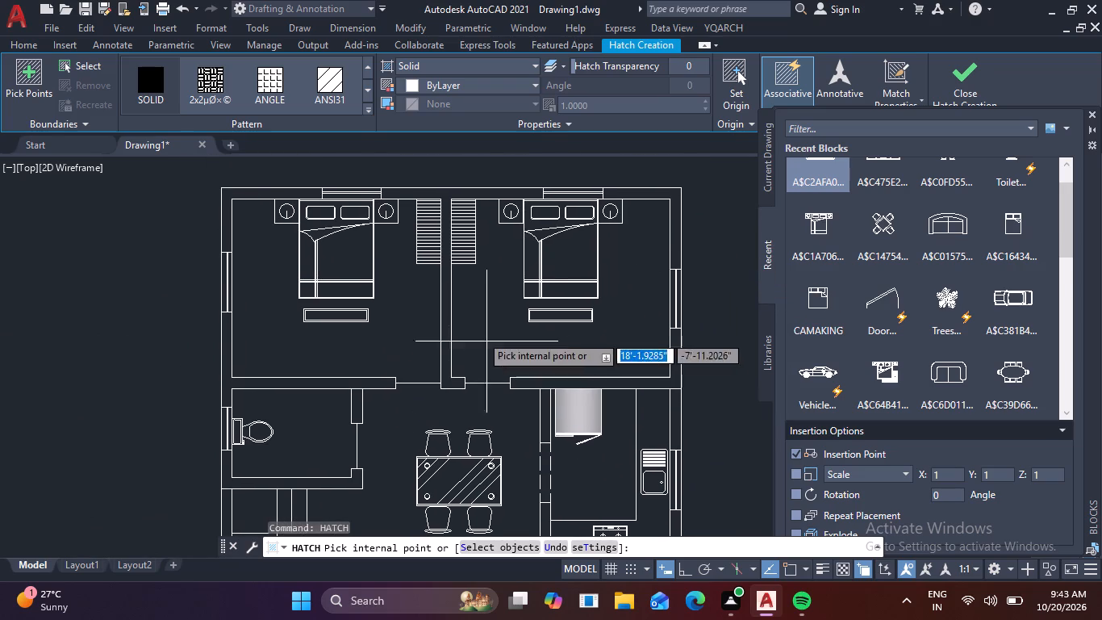
left_click(161, 85)
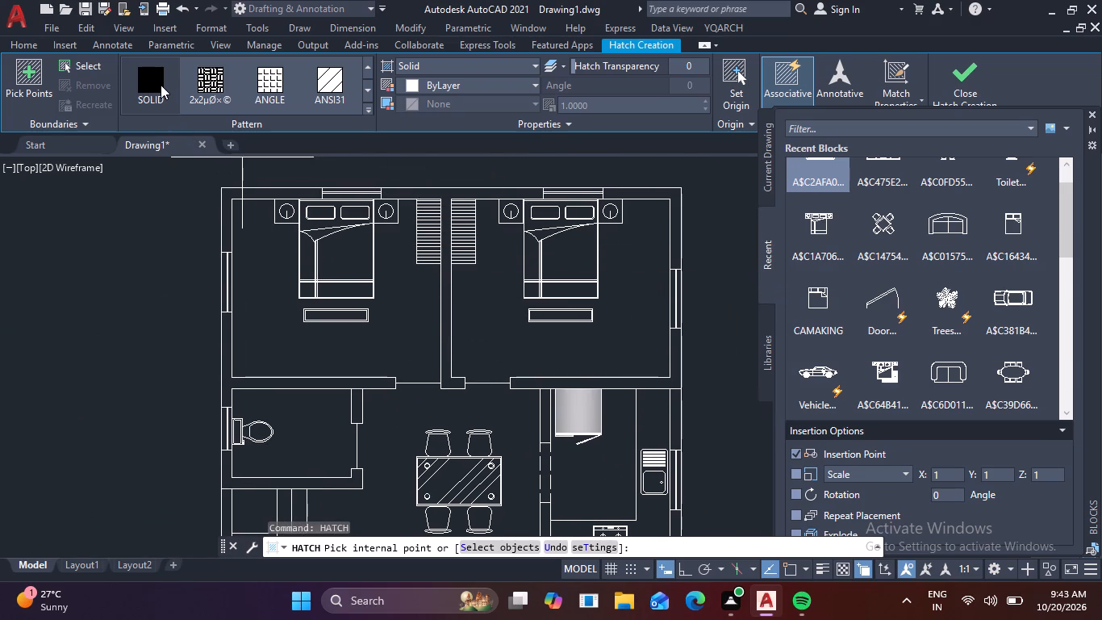
left_click(541, 80)
left_click(493, 104)
left_click(146, 68)
left_click(259, 193)
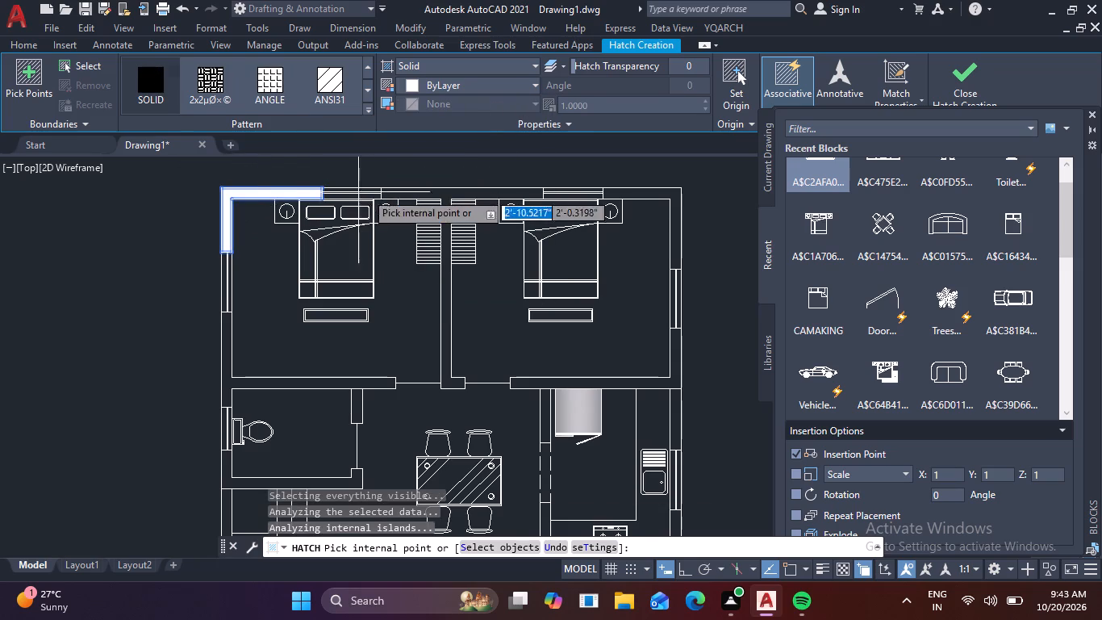
left_click(466, 191)
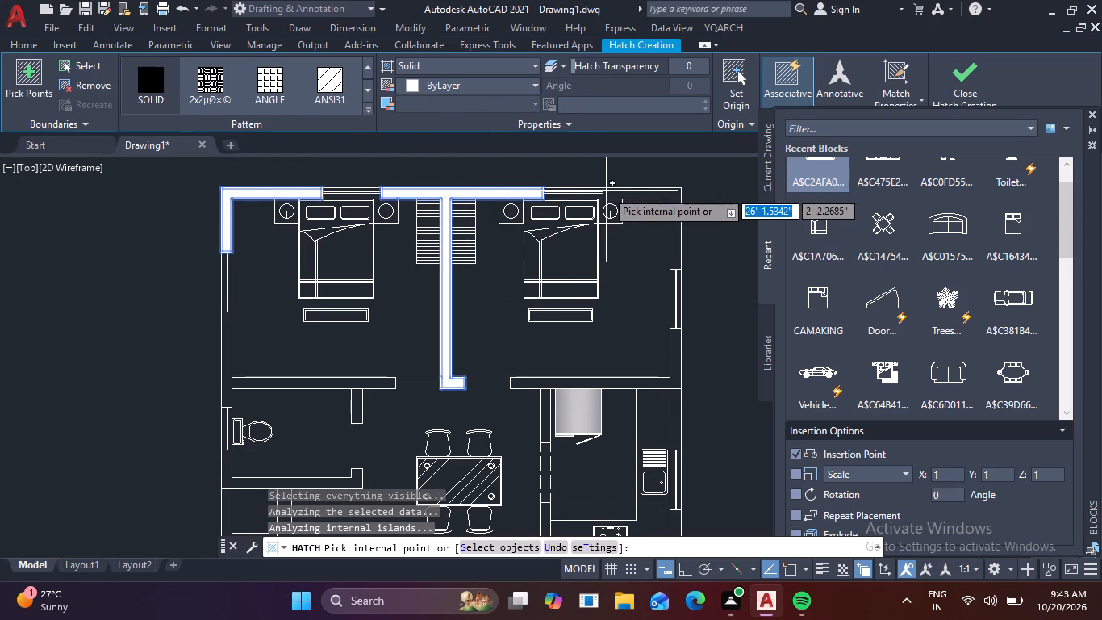
left_click(617, 195)
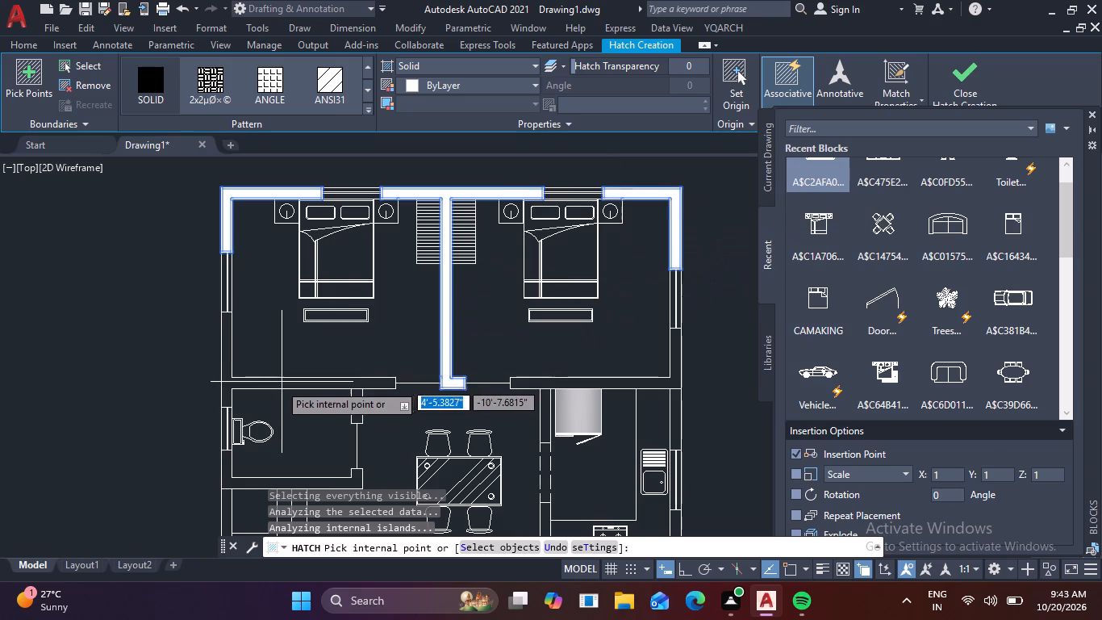
left_click(275, 384)
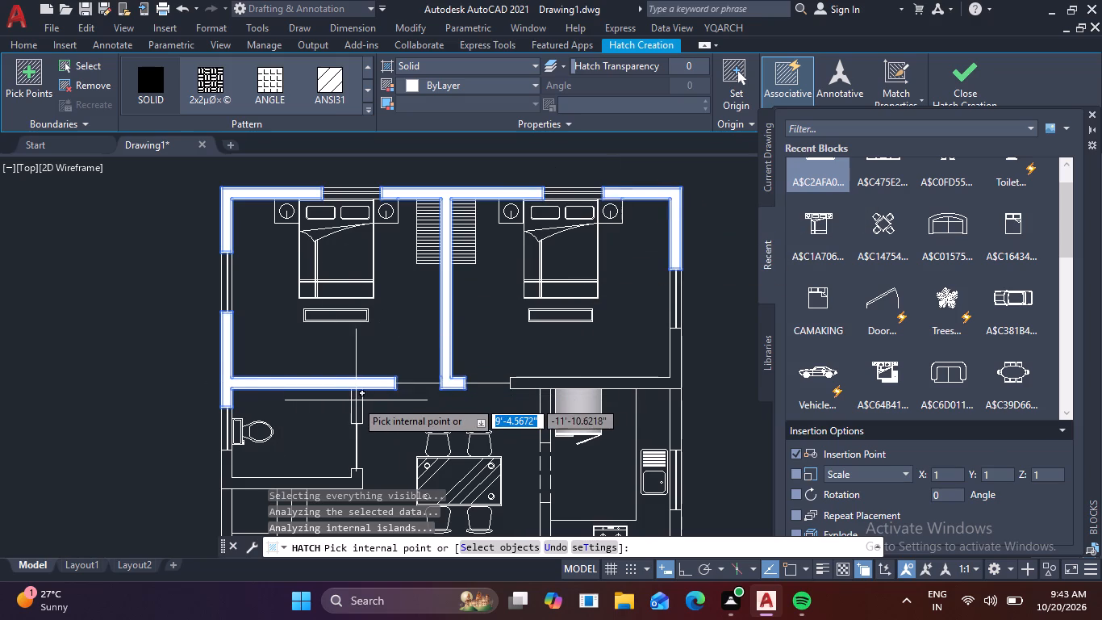
left_click(356, 400)
Extend the SOLID hatch to the wall segments around the kitchen and the lower bedroom.
middle_click_drag(411, 404, 231, 276)
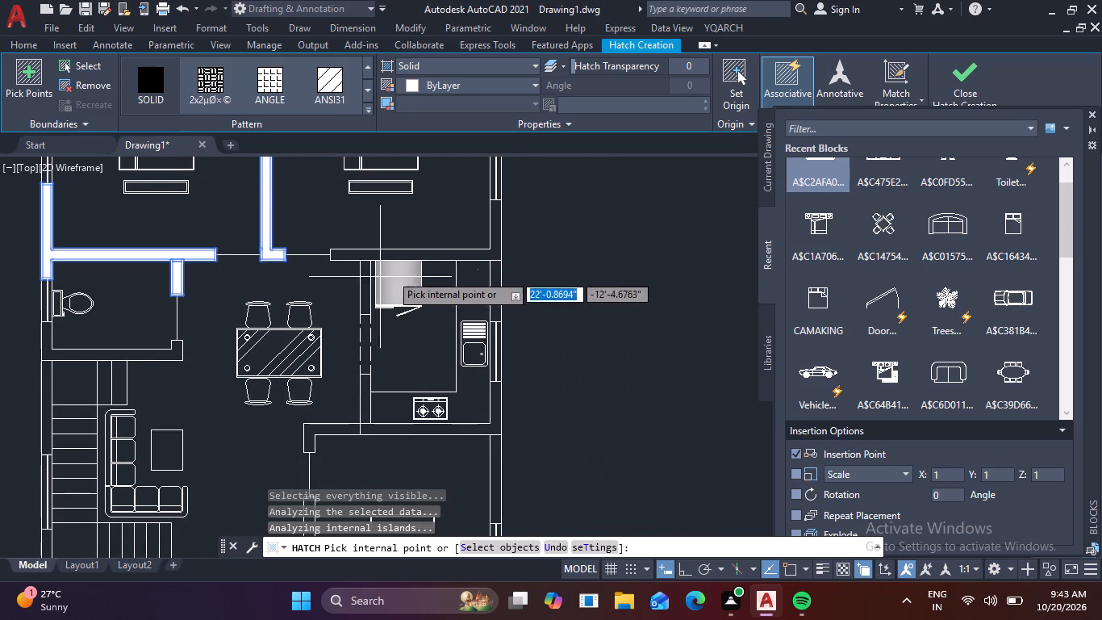
left_click(434, 253)
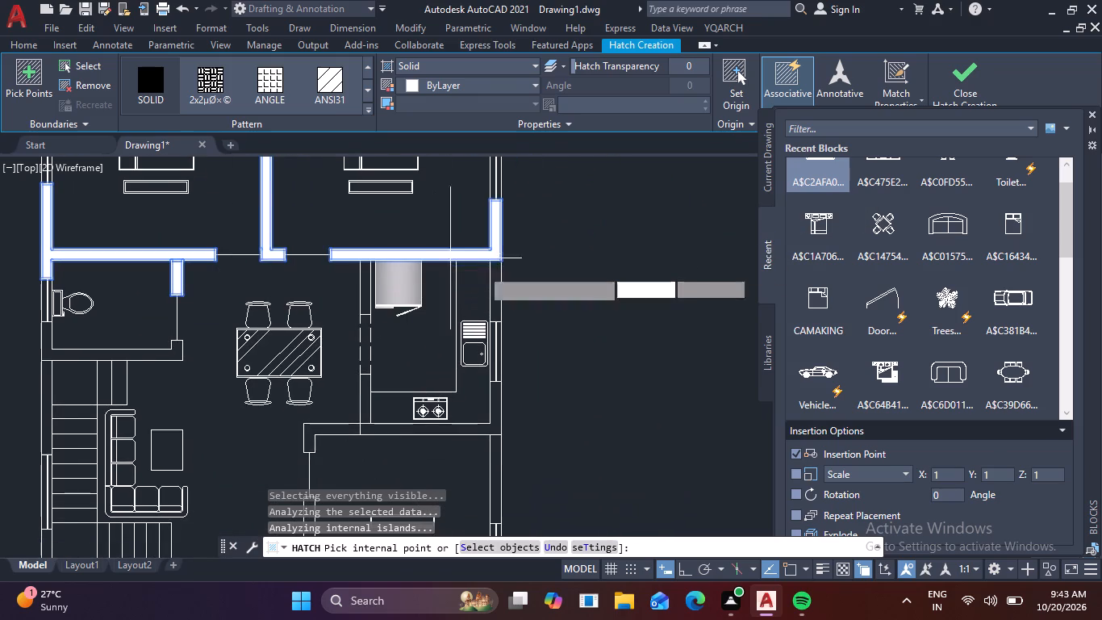
left_click(495, 283)
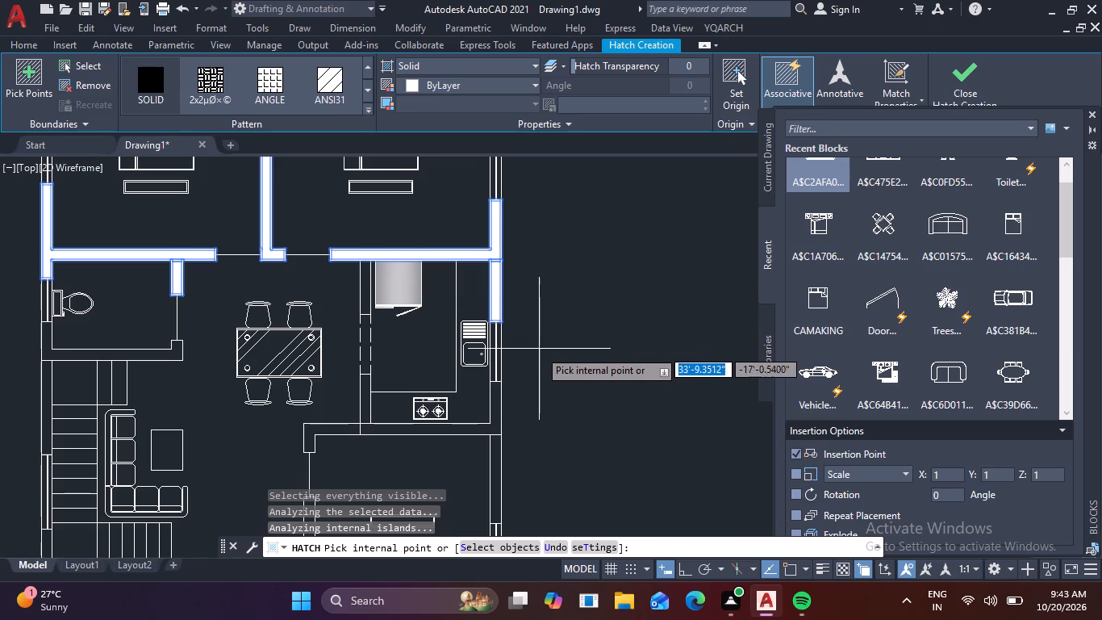
middle_click_drag(539, 351, 541, 278)
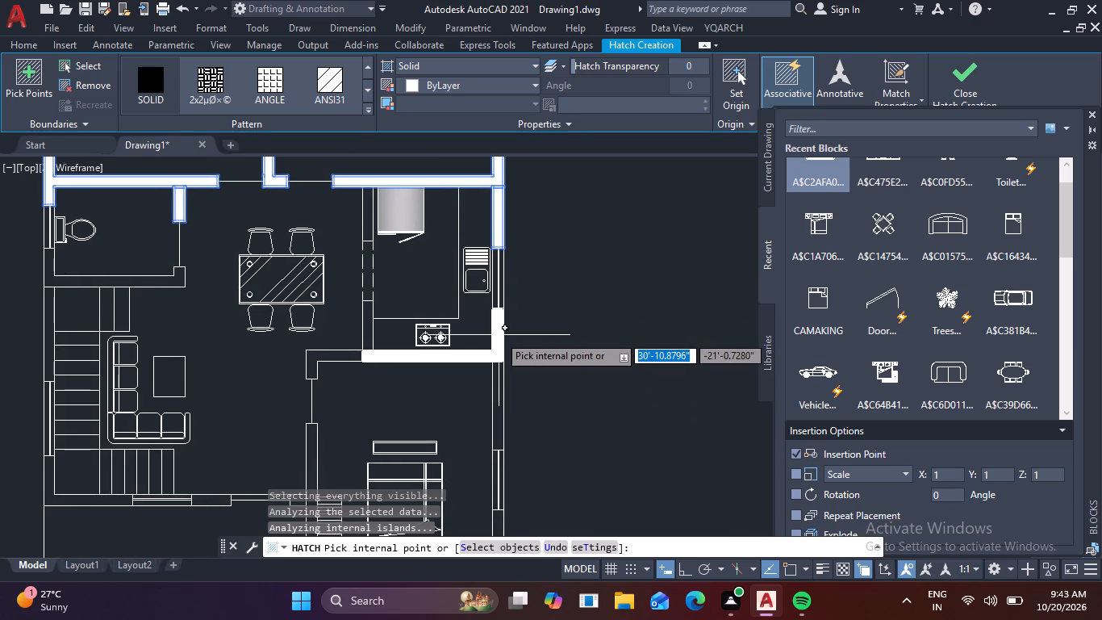
left_click(499, 335)
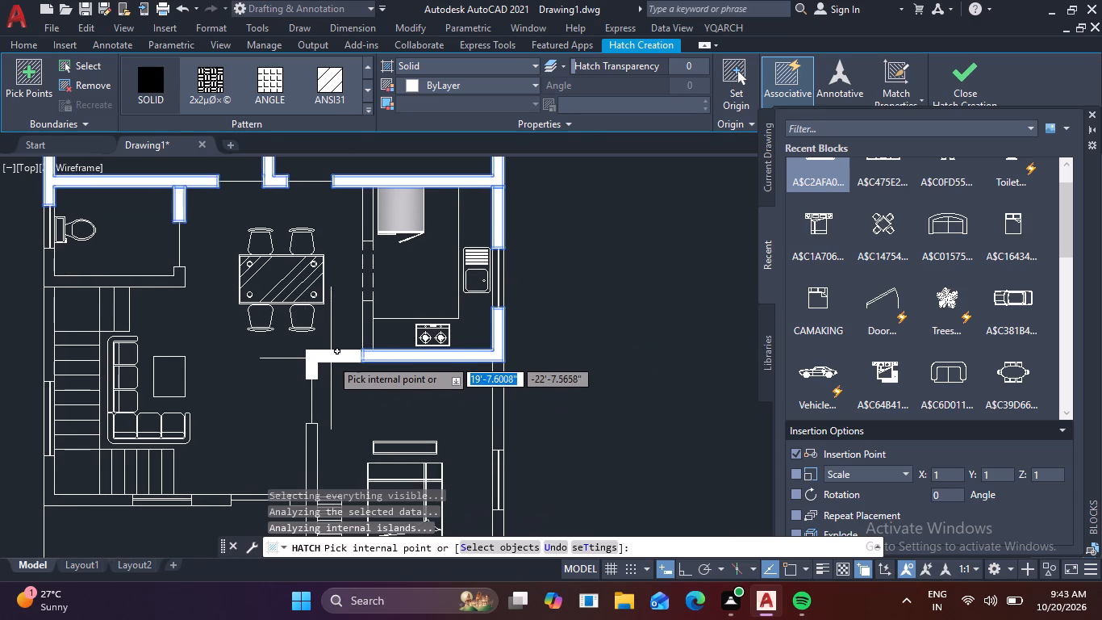
left_click(331, 358)
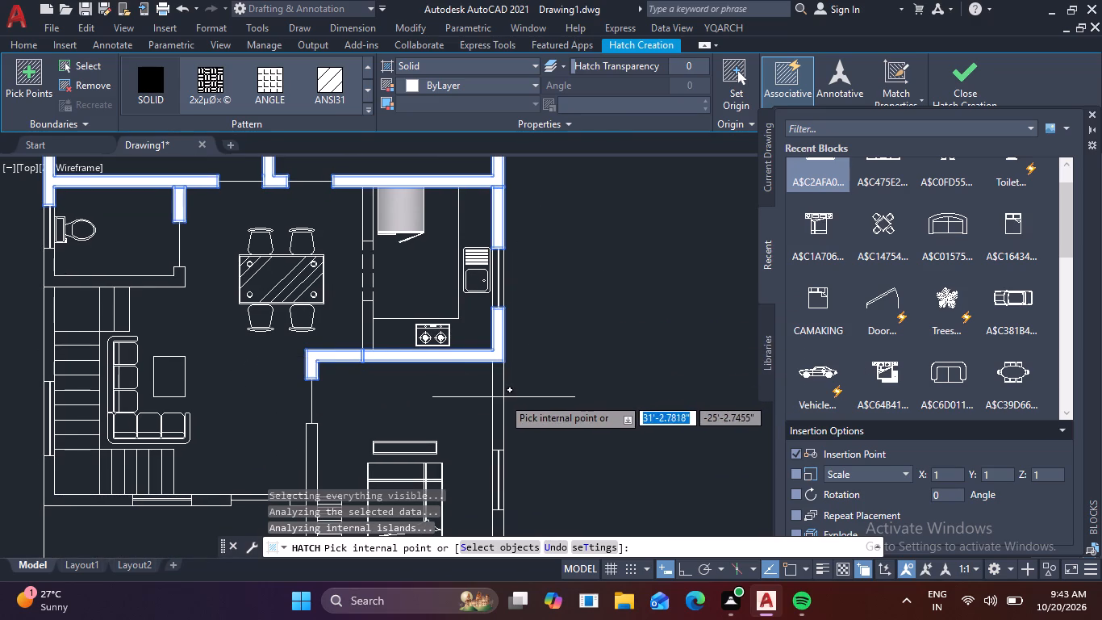
left_click(500, 395)
middle_click_drag(553, 407, 578, 210)
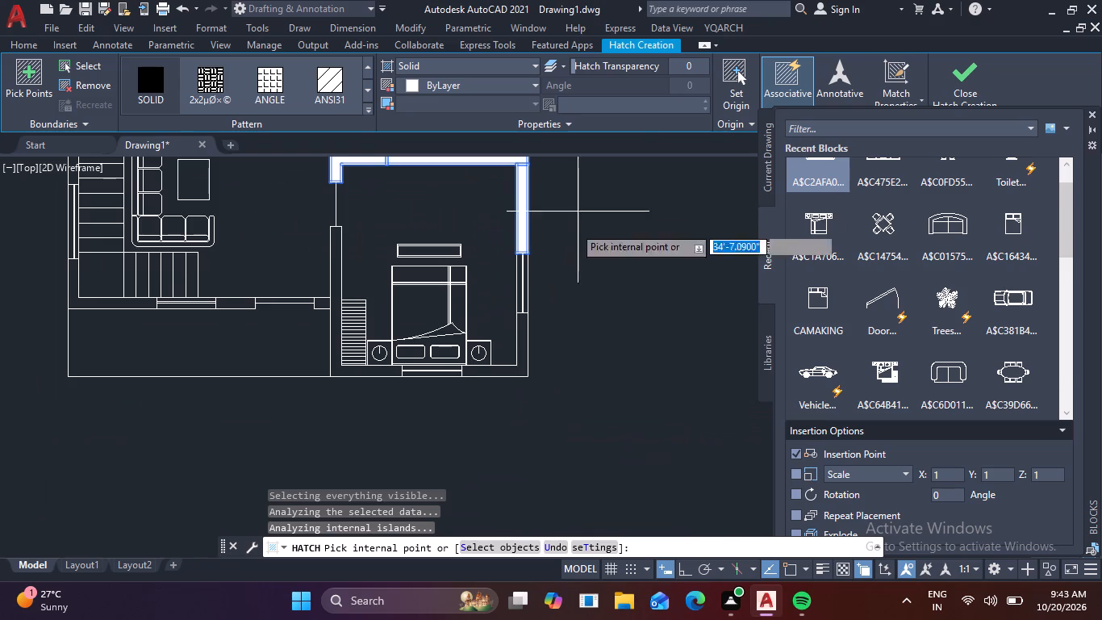
left_click(524, 367)
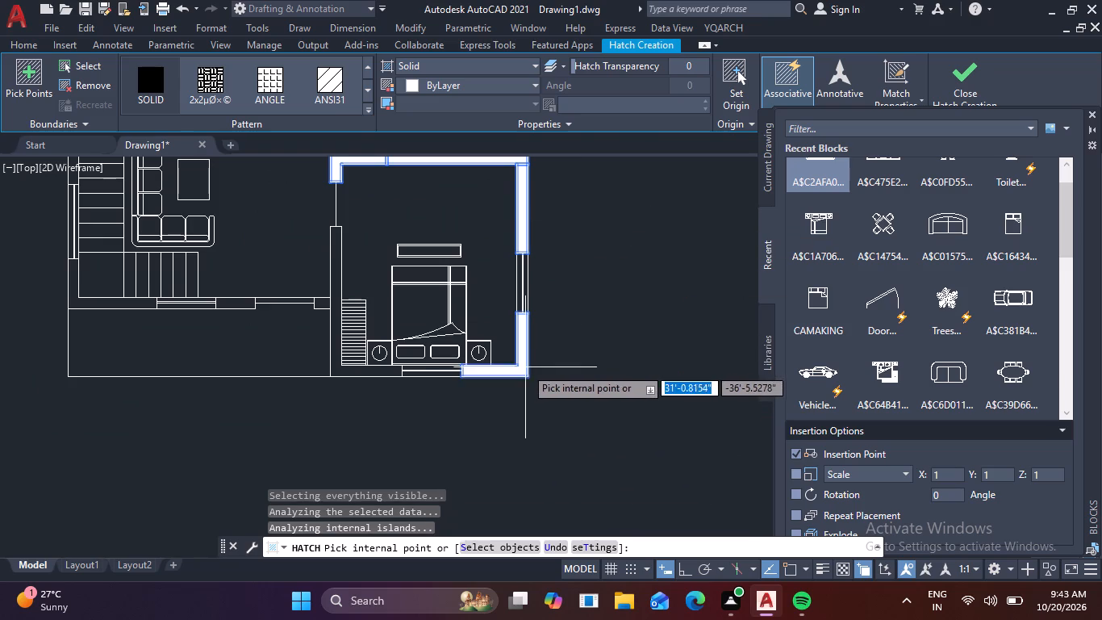
left_click(337, 259)
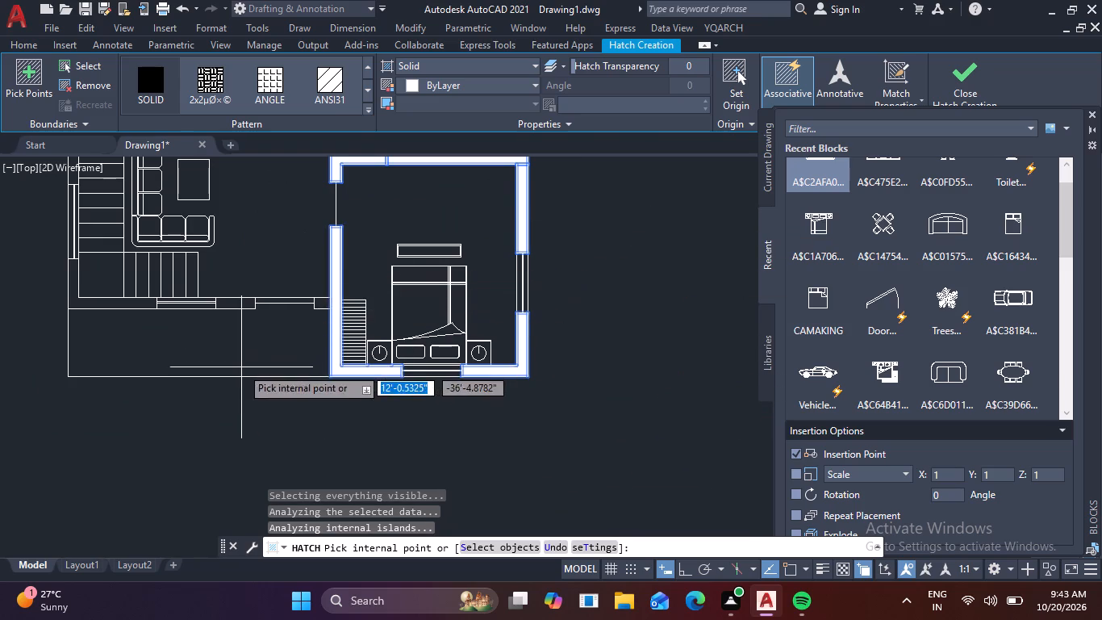
Add the toilet's lower wall, the staircase's outer wall and the living room's front wall segments to the SOLID hatch and finish it.
middle_click_drag(294, 456, 636, 586)
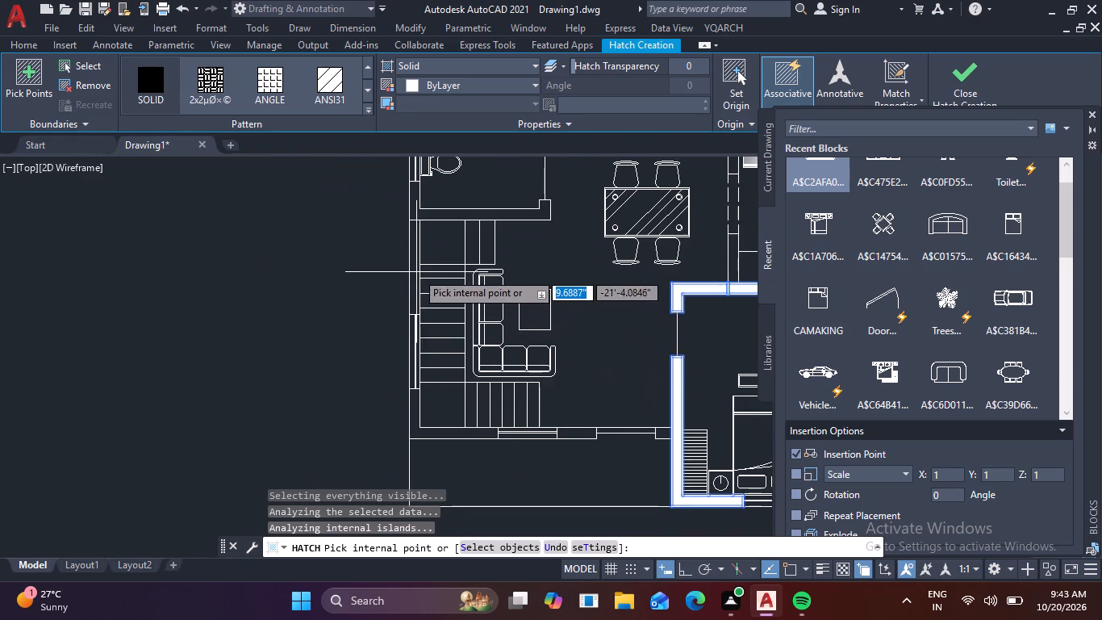
middle_click_drag(368, 248, 313, 395)
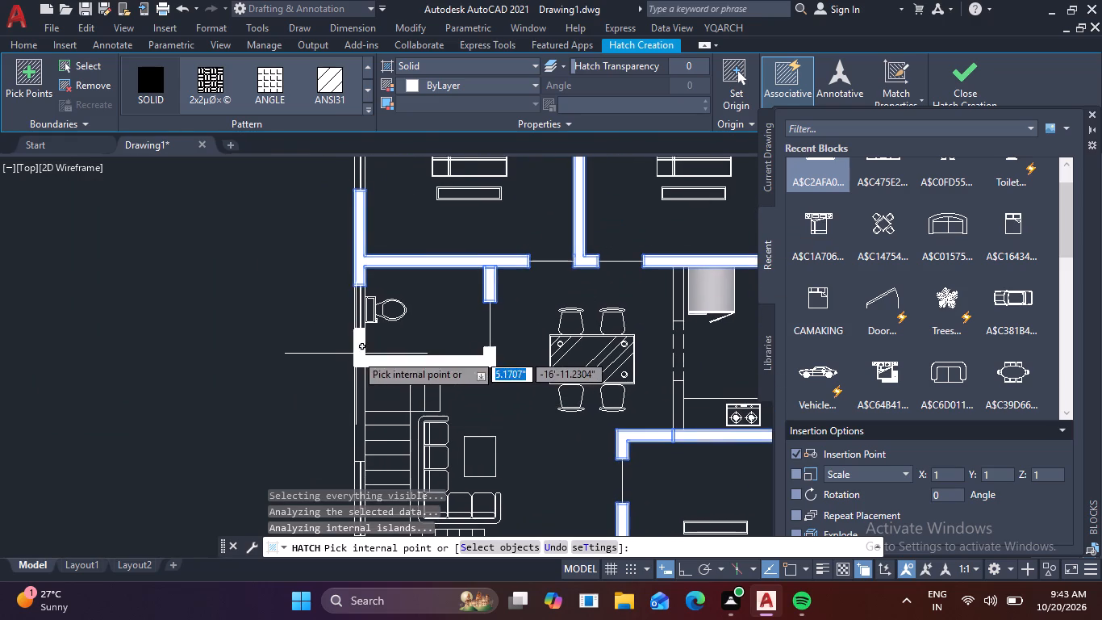
left_click(357, 354)
scroll(303, 375, "down", 1)
middle_click_drag(295, 386, 243, 222)
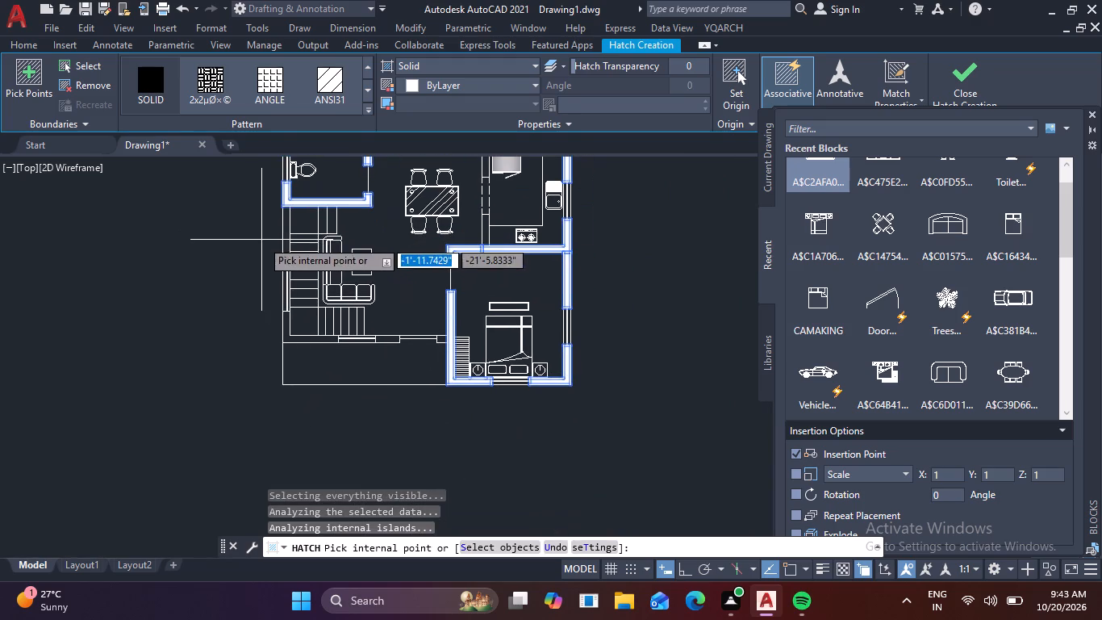
left_click(289, 235)
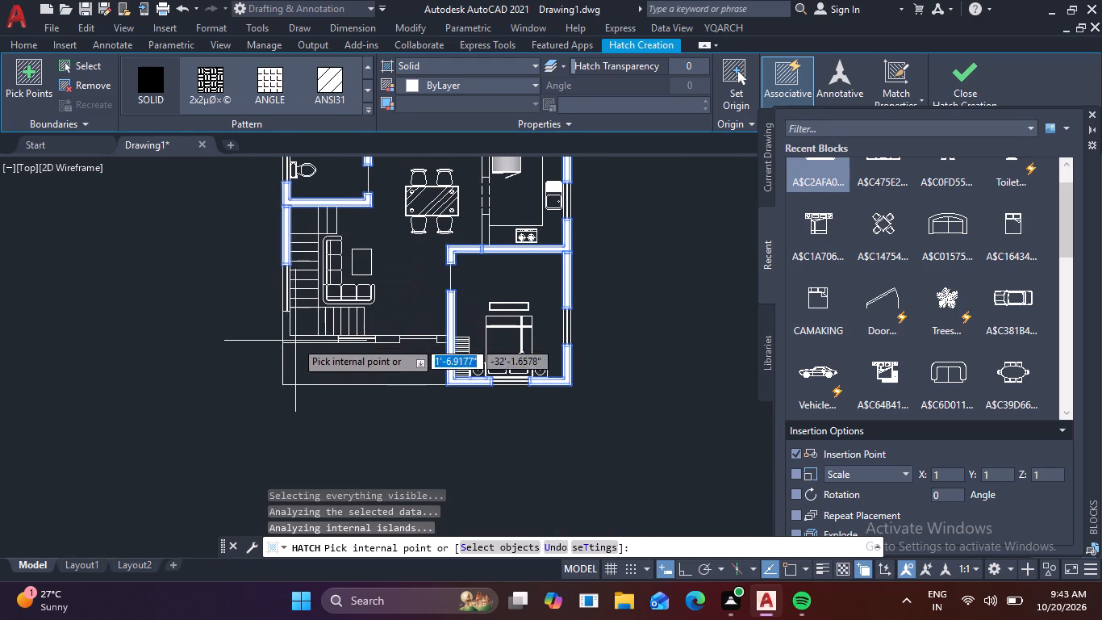
scroll(295, 341, "up", 2)
left_click(281, 328)
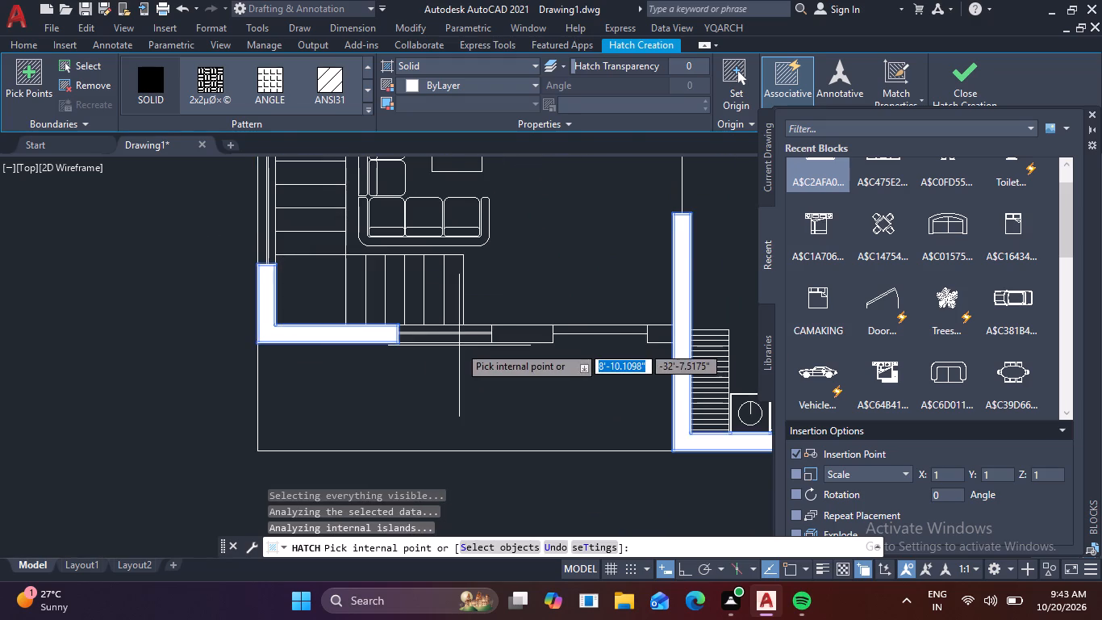
left_click(527, 335)
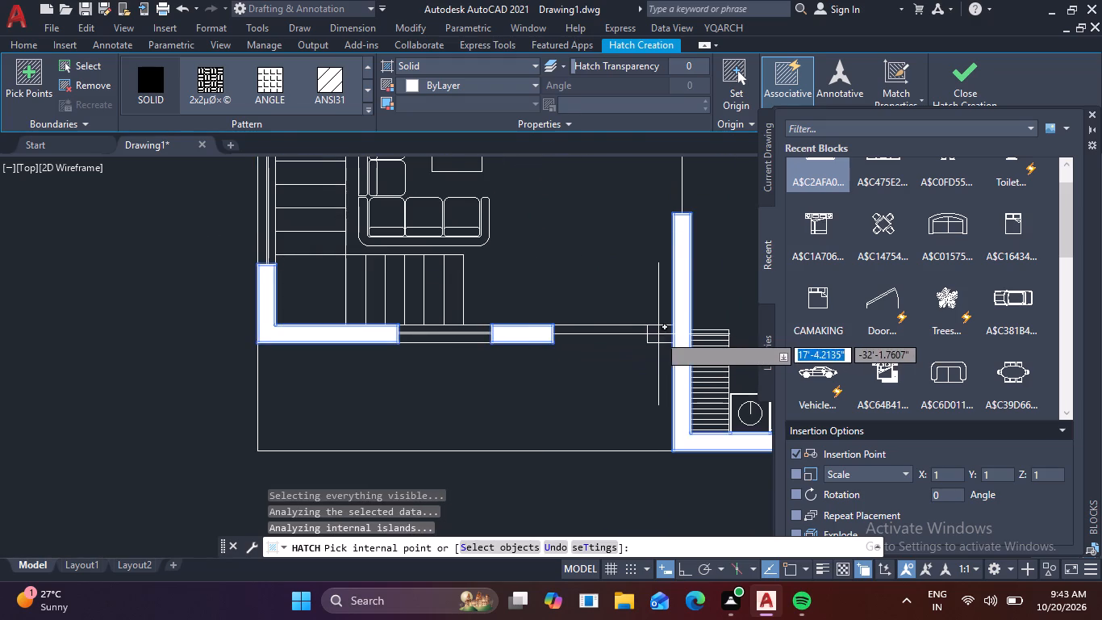
left_click(656, 333)
left_click(974, 85)
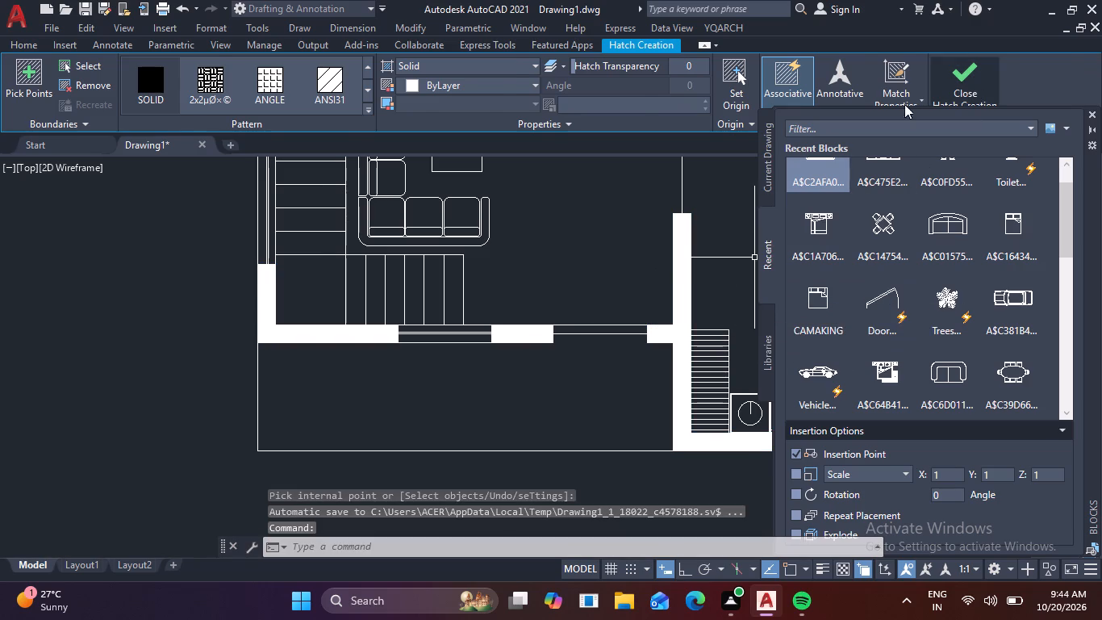
Examine the solid-filled walls across the whole floor plan and around the kitchen, dining and living areas.
scroll(543, 160, "down", 3)
middle_click_drag(560, 190, 486, 319)
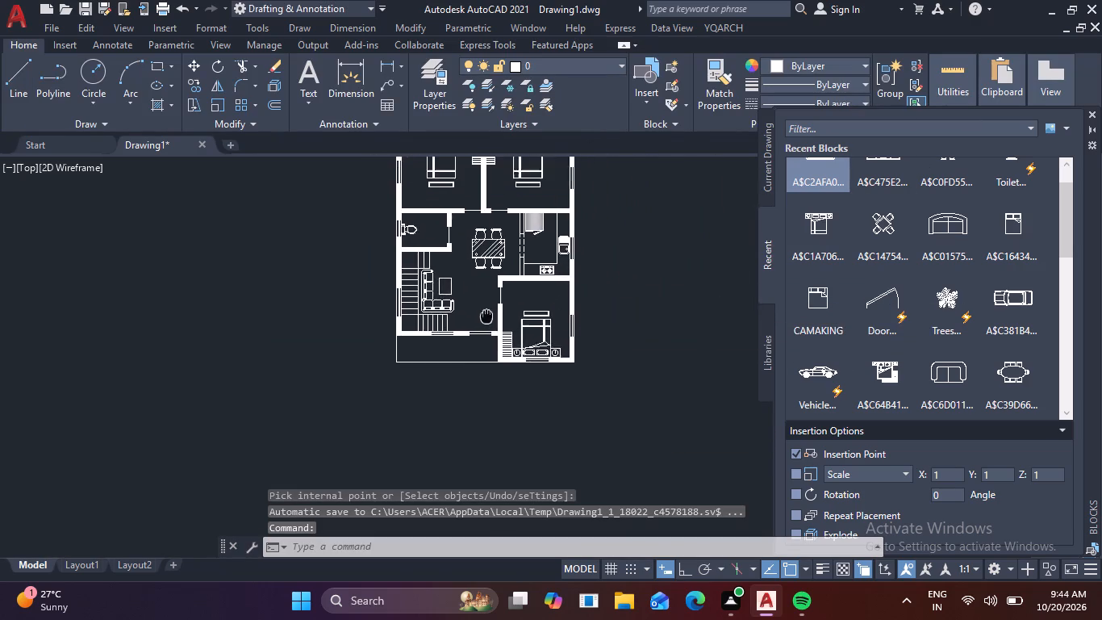
middle_click_drag(486, 319, 482, 374)
middle_click_drag(438, 233, 436, 268)
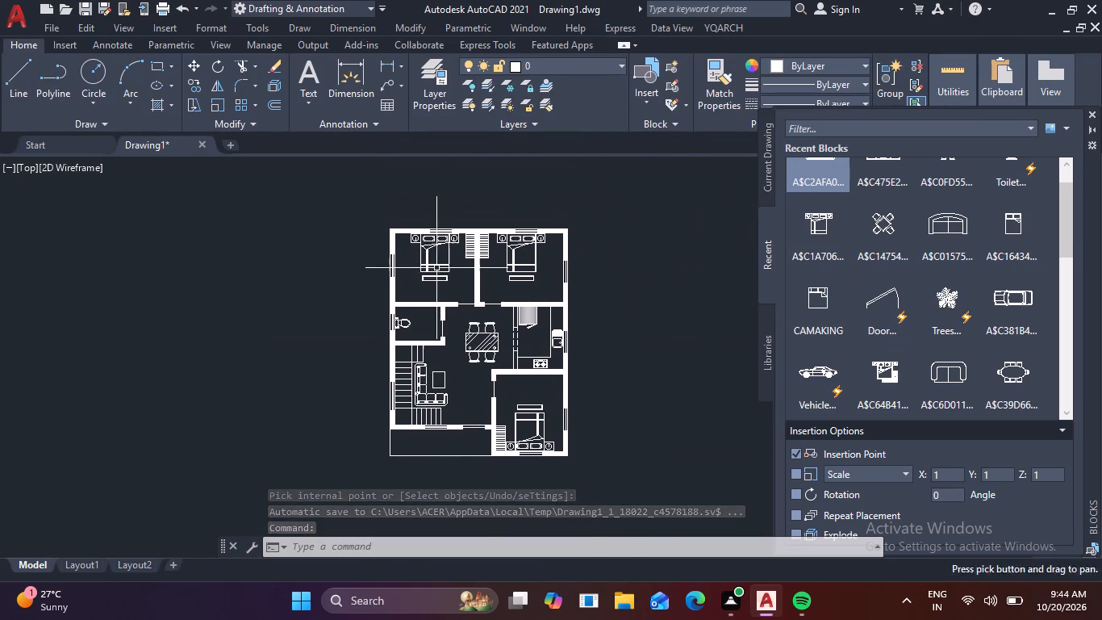
scroll(440, 260, "up", 2)
middle_click_drag(516, 222, 396, 270)
middle_click_drag(526, 310, 509, 120)
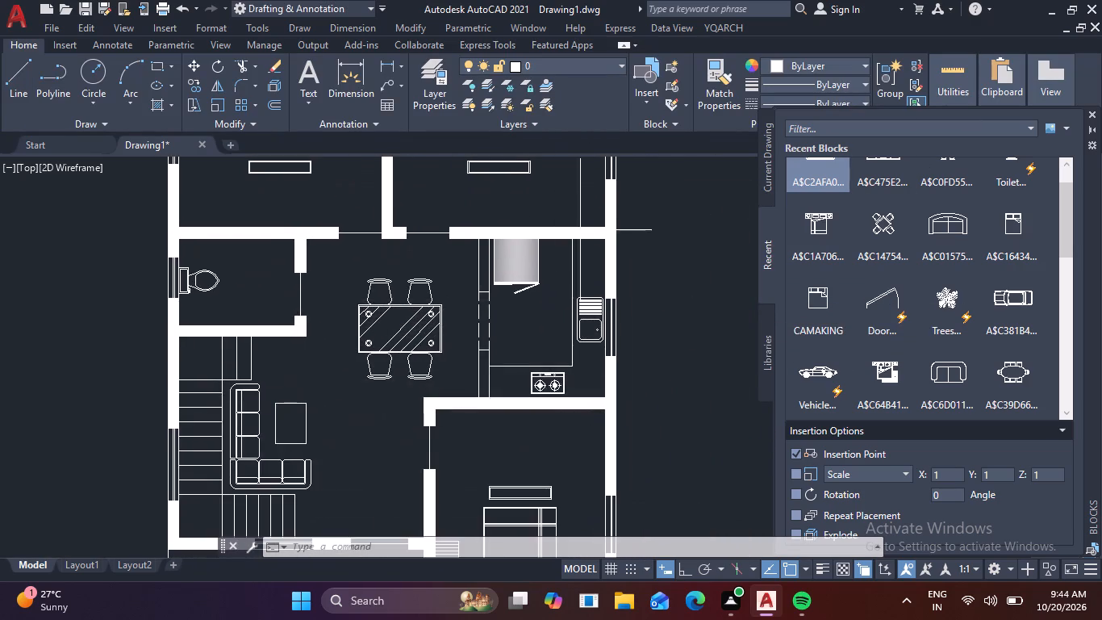
middle_click_drag(577, 328, 624, 168)
middle_click_drag(567, 300, 559, 448)
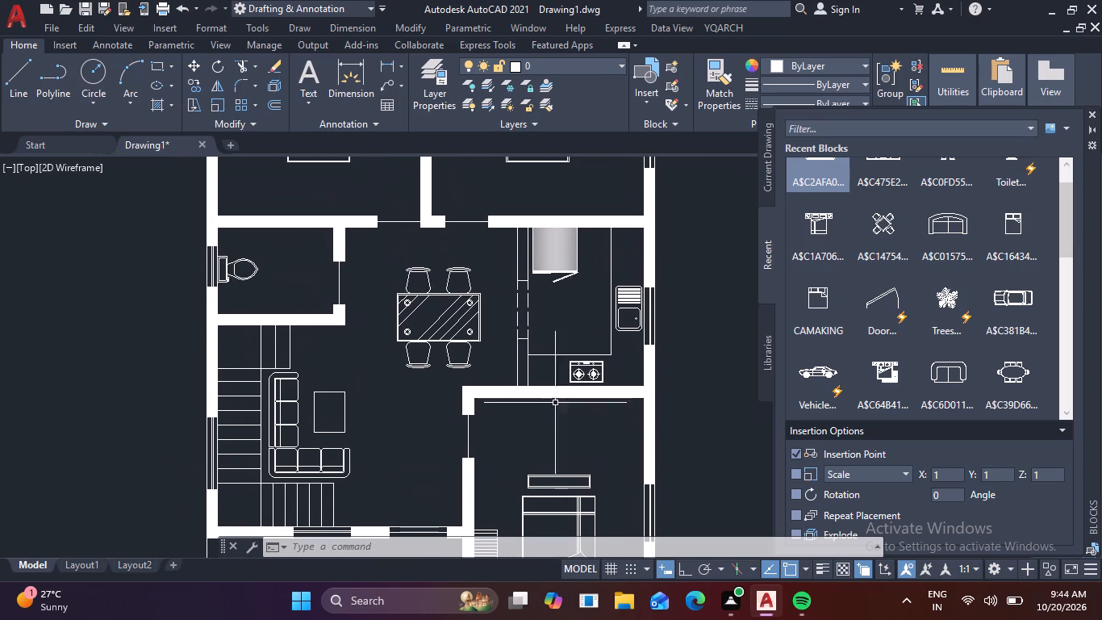
Hatch the L-shaped kitchen countertop around the sink and stove with the AR-RROOF pattern.
right_click(486, 274)
left_click(560, 292)
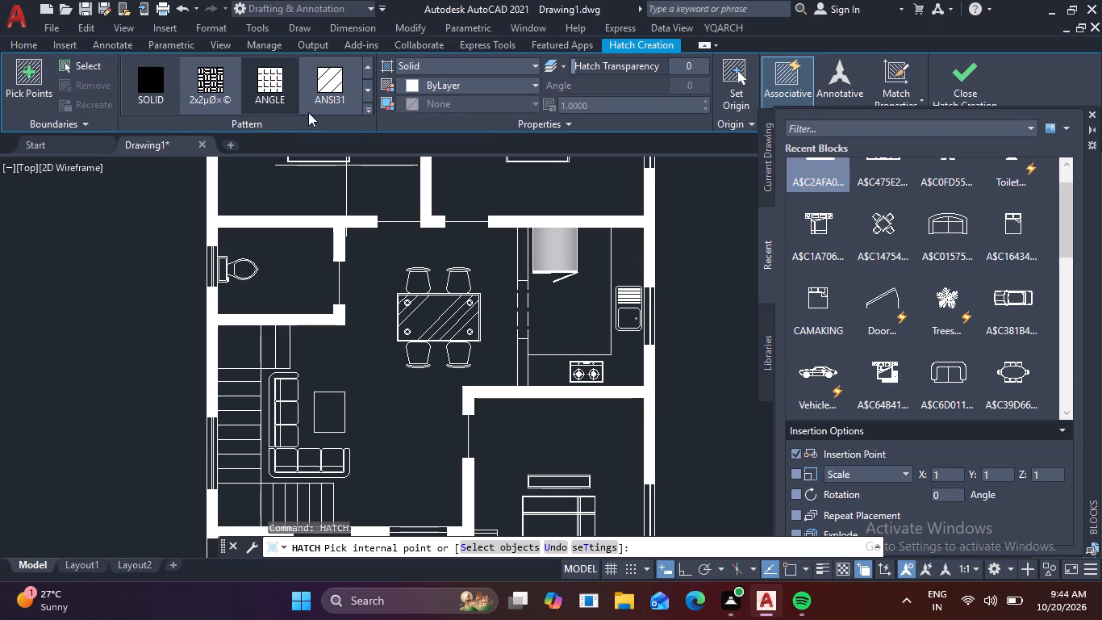
left_click(362, 108)
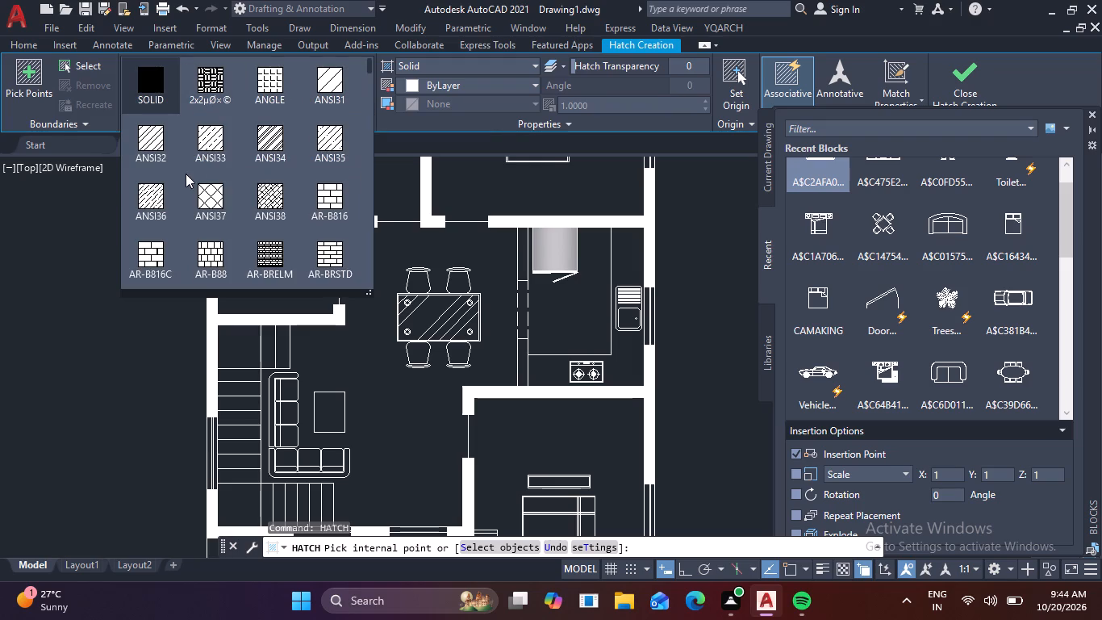
scroll(208, 196, "down", 3)
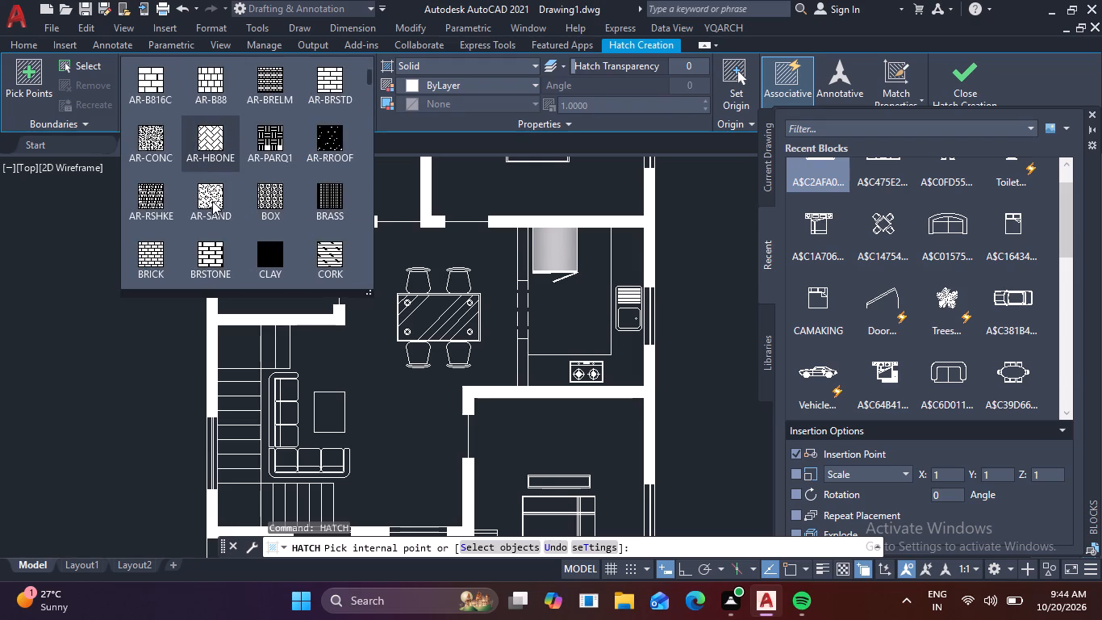
left_click(322, 140)
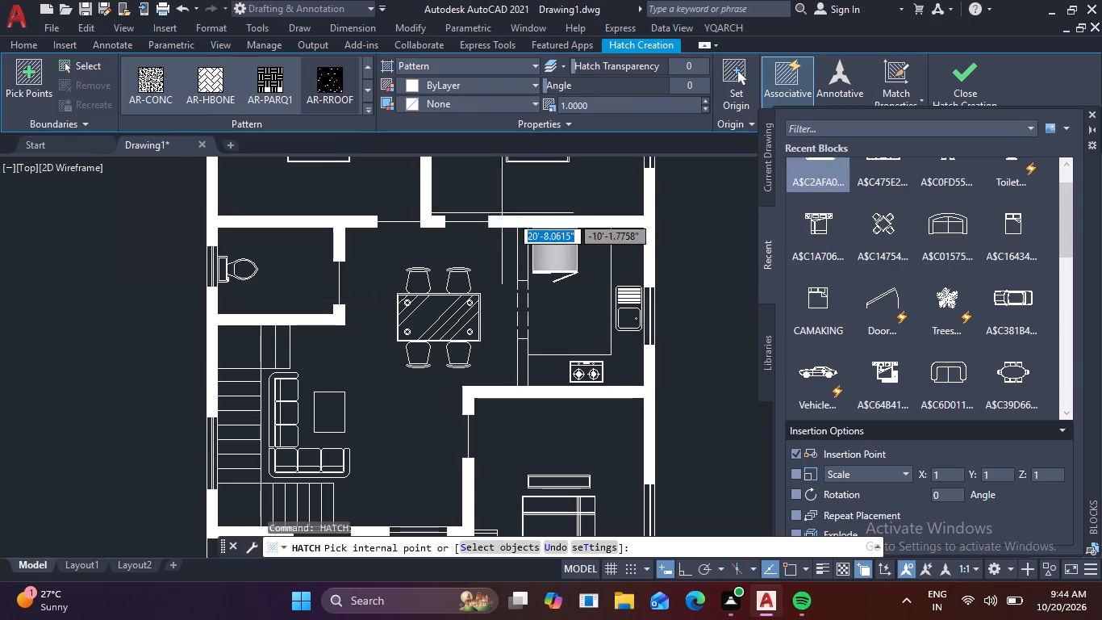
left_click(638, 261)
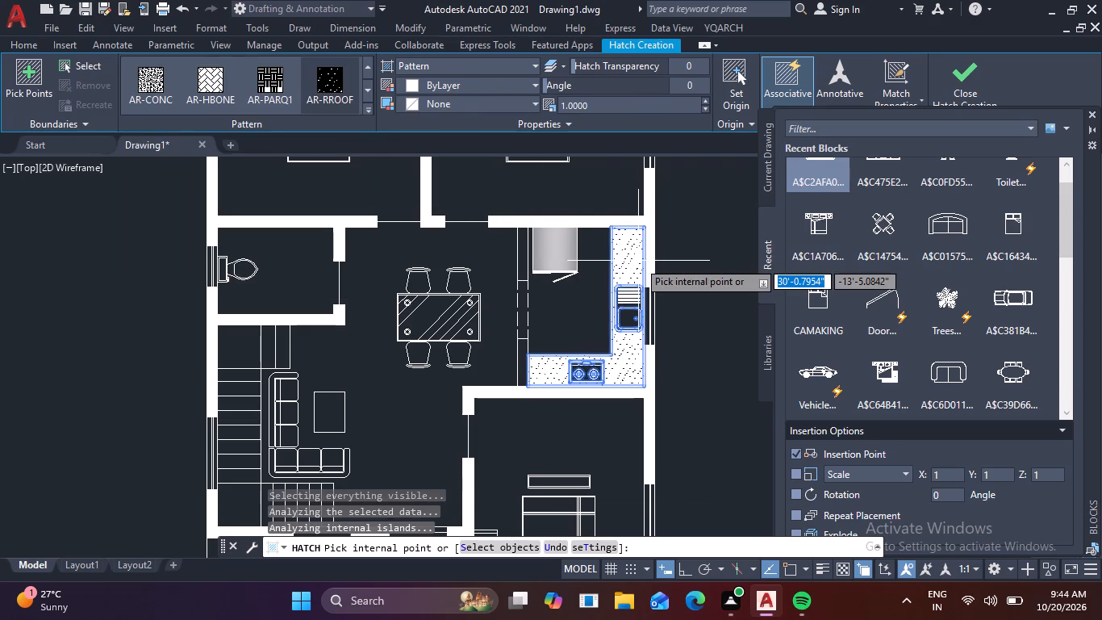
left_click(961, 96)
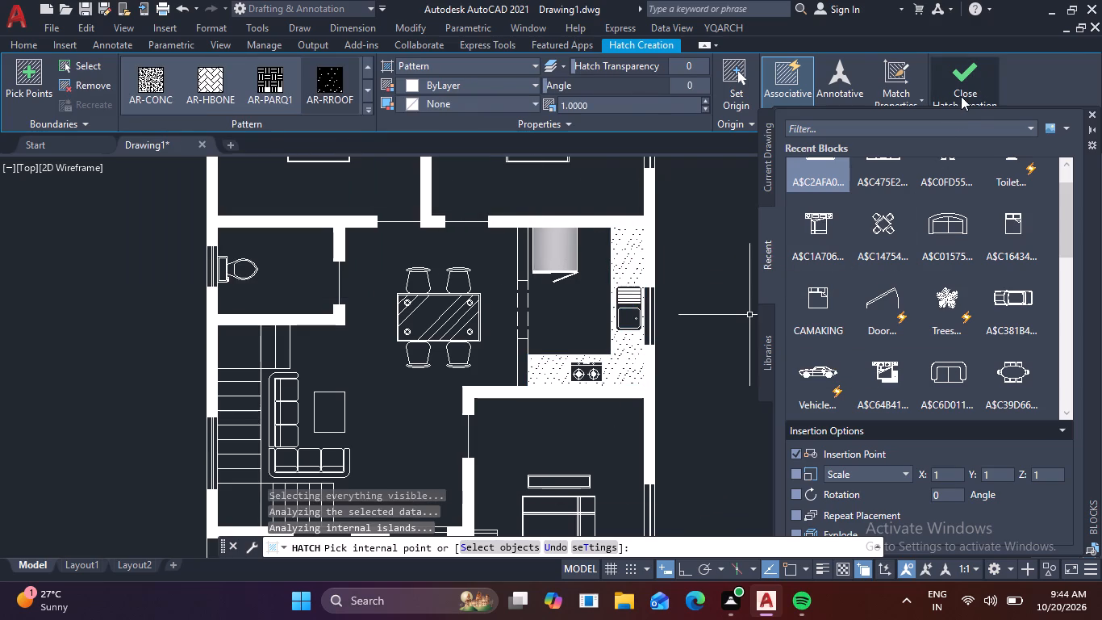
Change the kitchen countertop hatch pattern to AR-CONC.
scroll(638, 313, "up", 2)
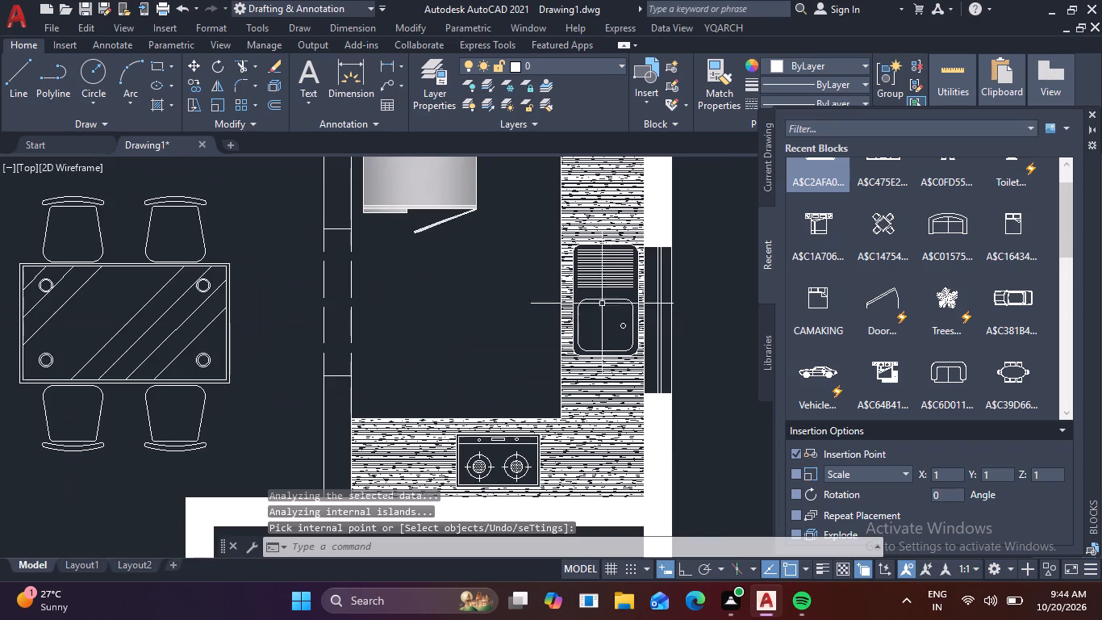
scroll(582, 220, "up", 6)
scroll(585, 228, "down", 5)
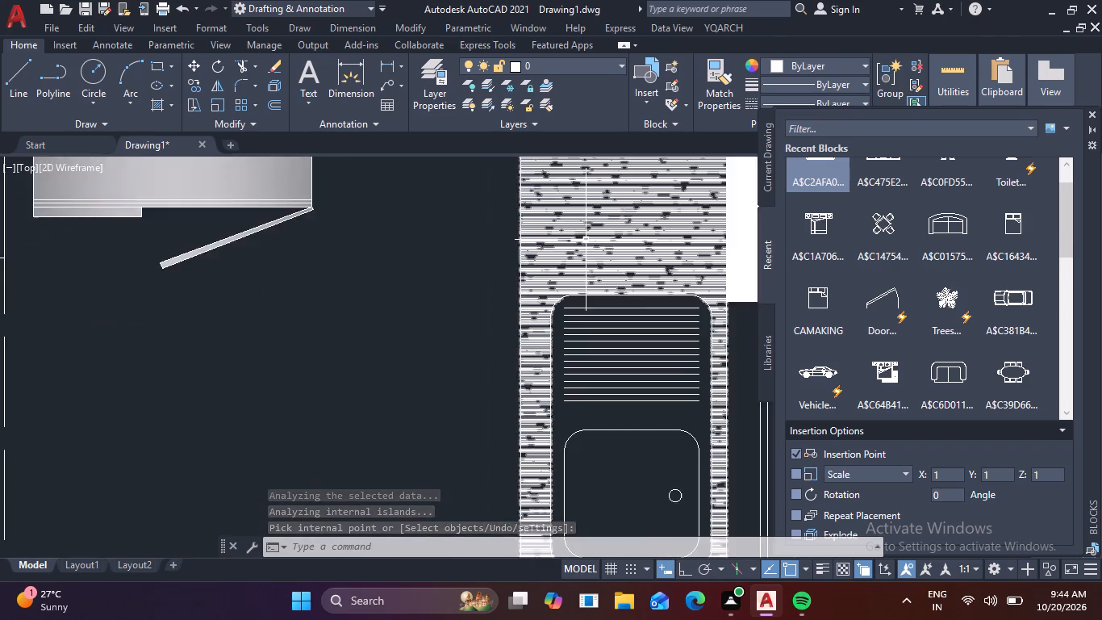
scroll(586, 240, "down", 4)
scroll(616, 247, "up", 1)
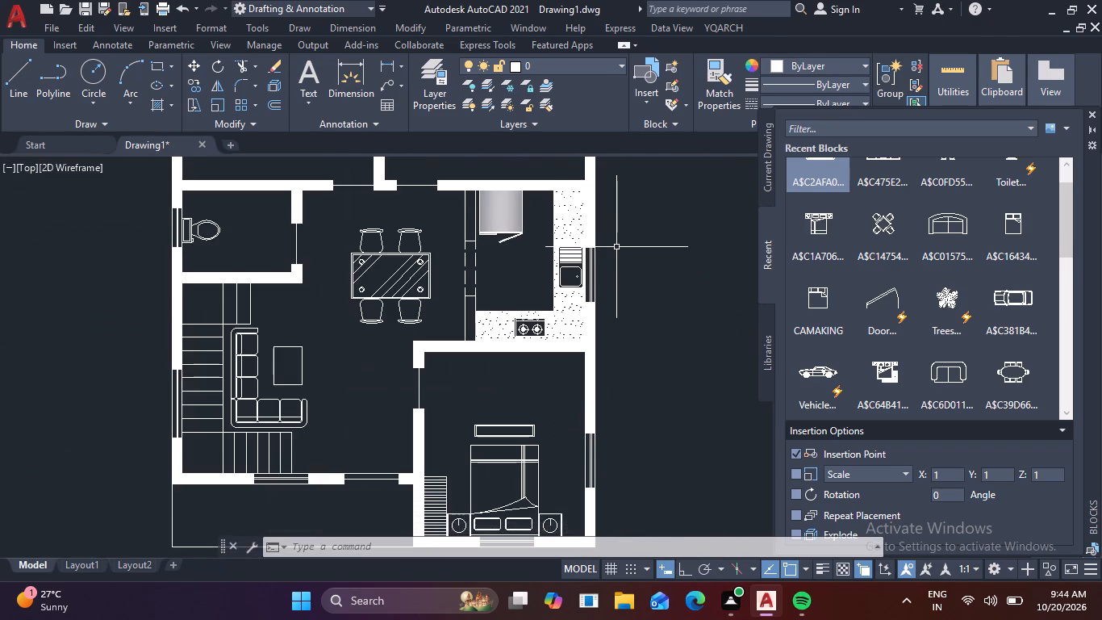
scroll(616, 247, "up", 1)
middle_click_drag(619, 249, 661, 304)
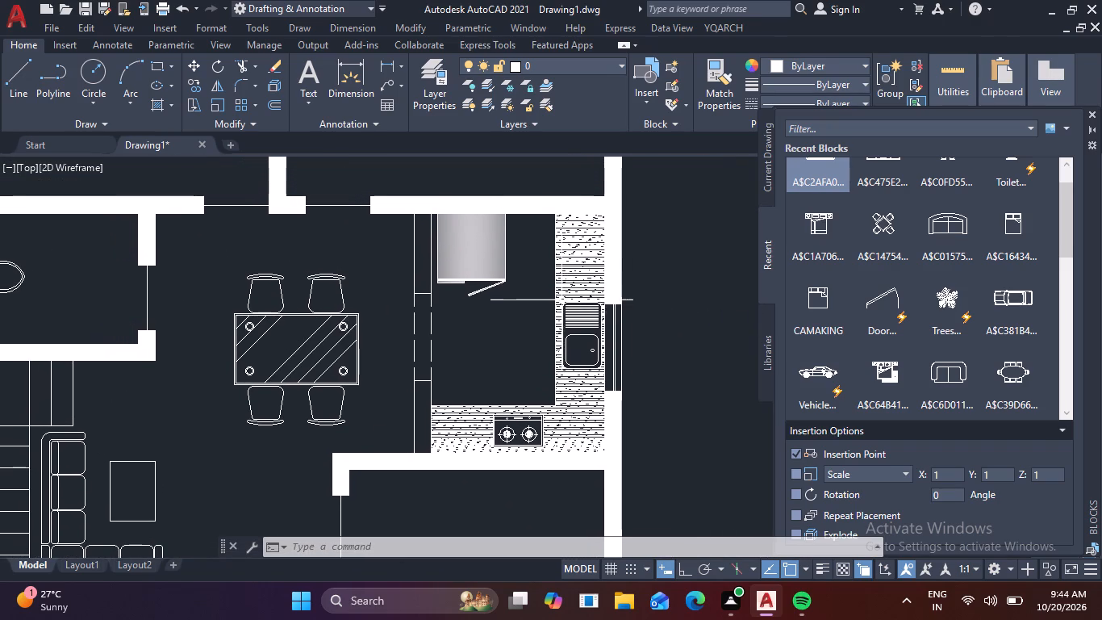
left_click(591, 249)
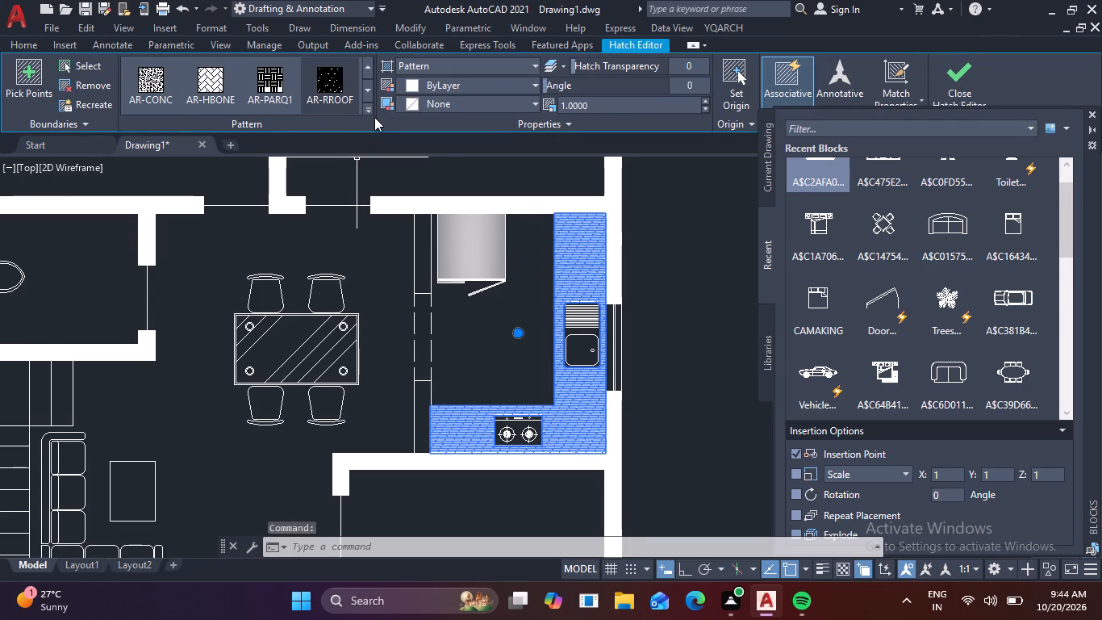
left_click(372, 114)
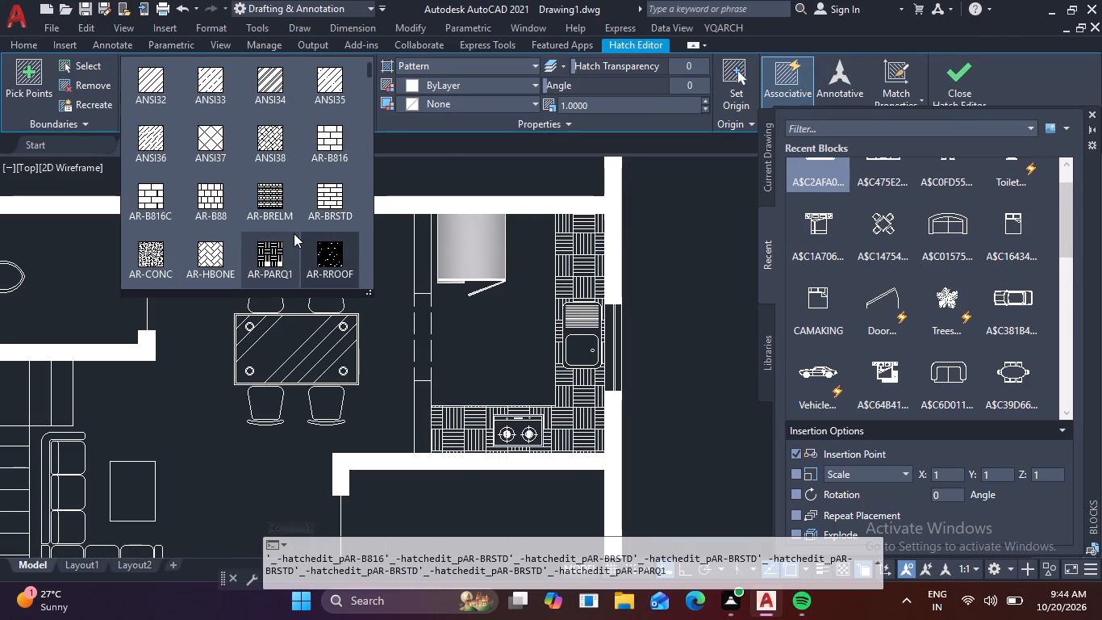
left_click(164, 255)
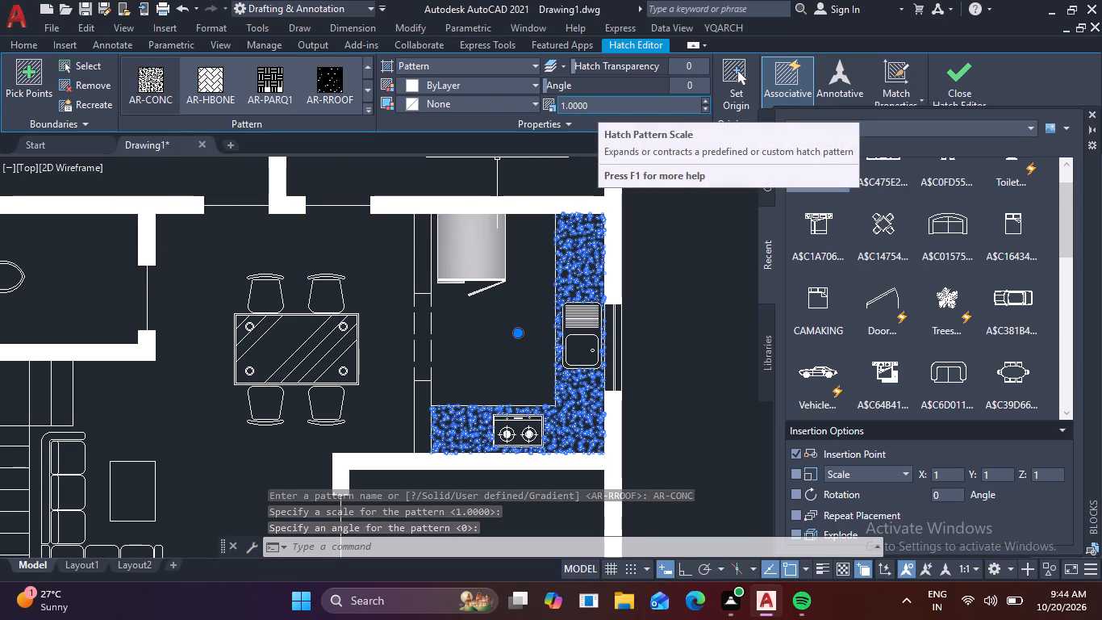
Set the countertop hatch's pattern scale to 0.5 and finish editing the hatch.
left_click(597, 107)
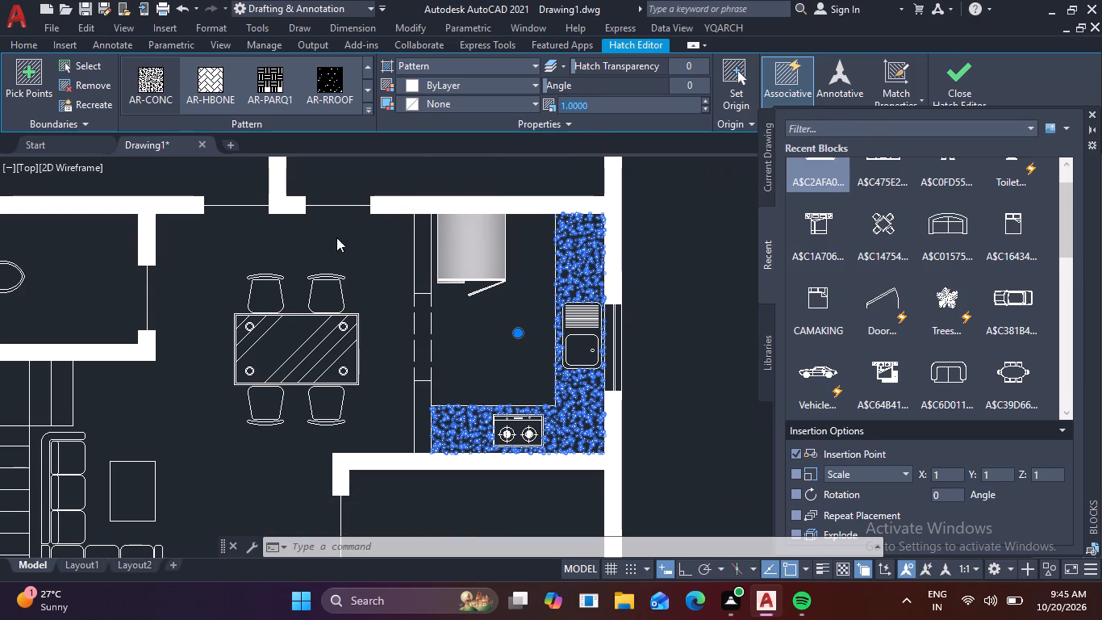
key("BackSpace")
key("period")
key("5")
key("Return")
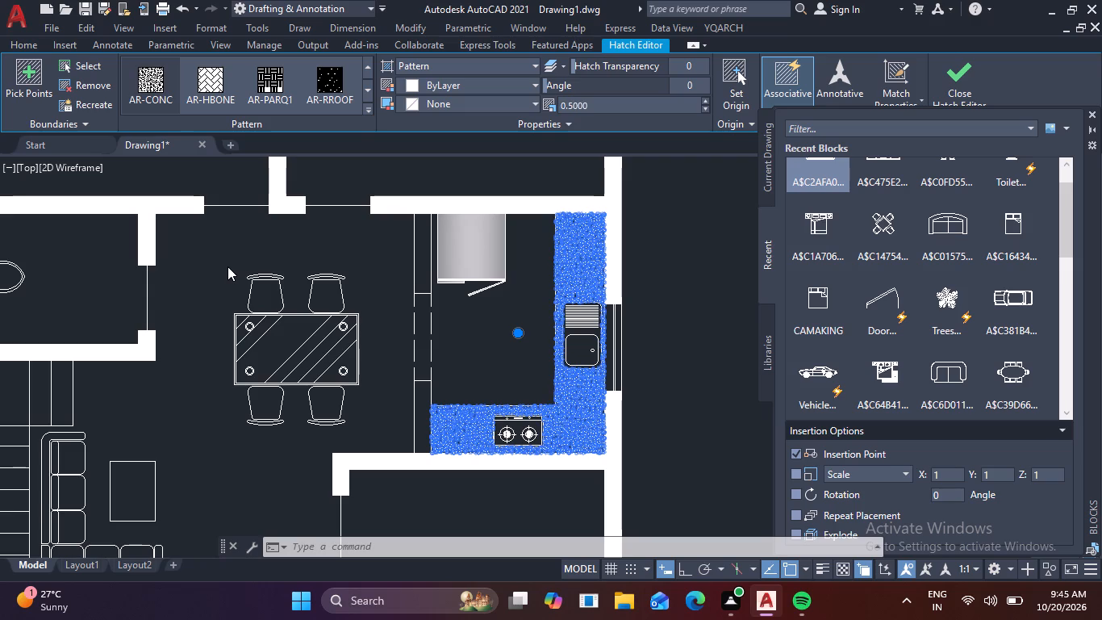
left_click(502, 375)
left_click(490, 360)
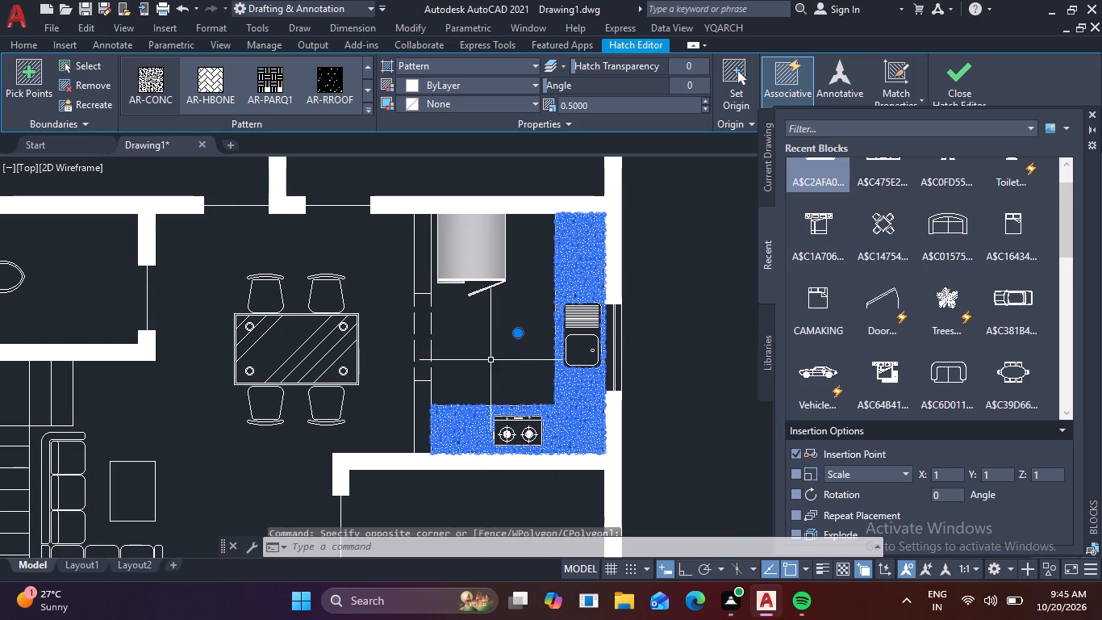
left_click(975, 71)
Examine the countertop hatch around the sink and how it reads within the whole floor plan.
scroll(560, 313, "up", 1)
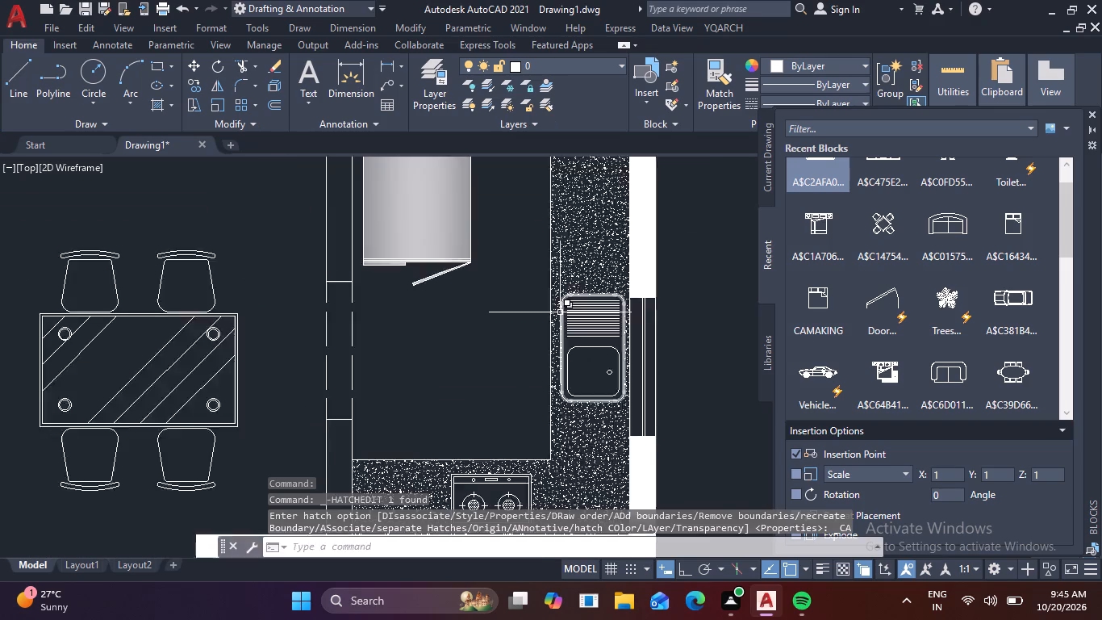
scroll(560, 312, "up", 1)
scroll(602, 247, "up", 3)
scroll(599, 242, "down", 7)
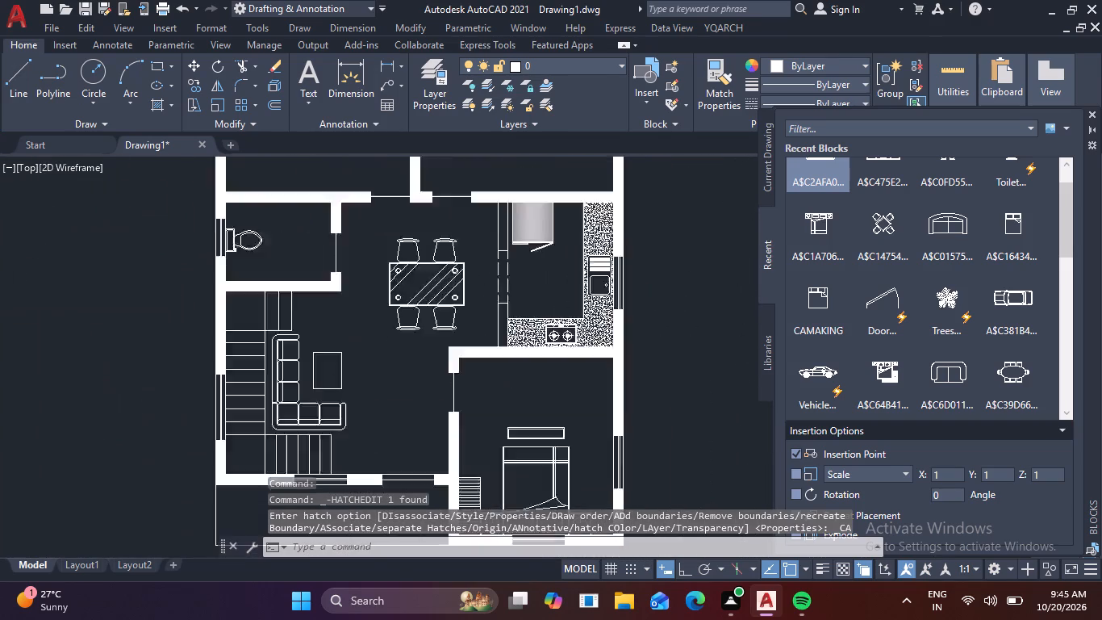
middle_click_drag(687, 241, 724, 324)
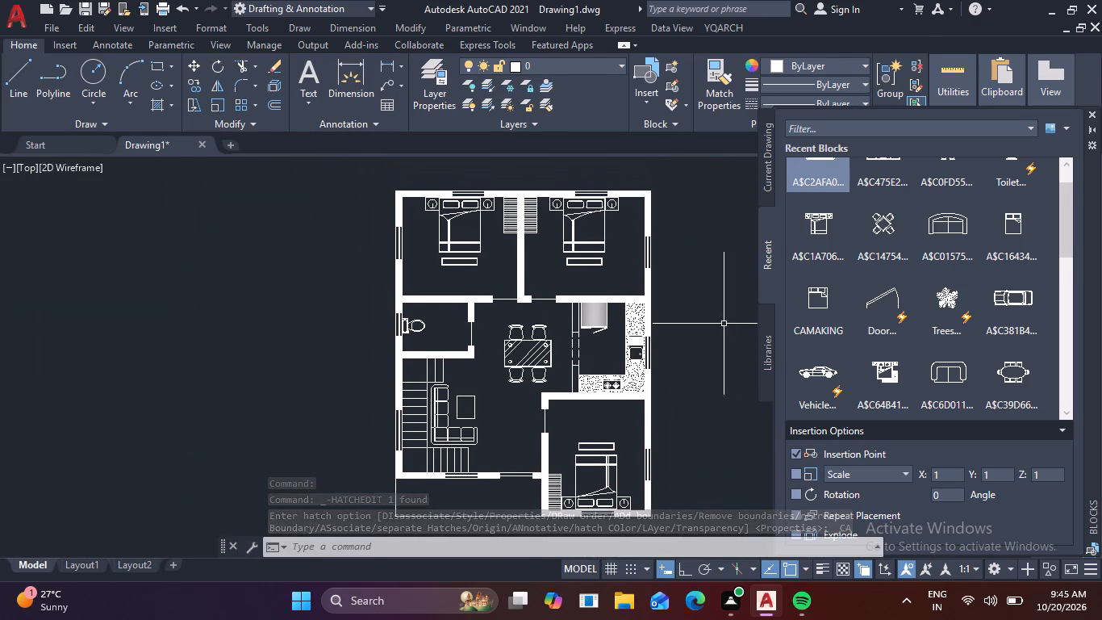
scroll(713, 325, "up", 1)
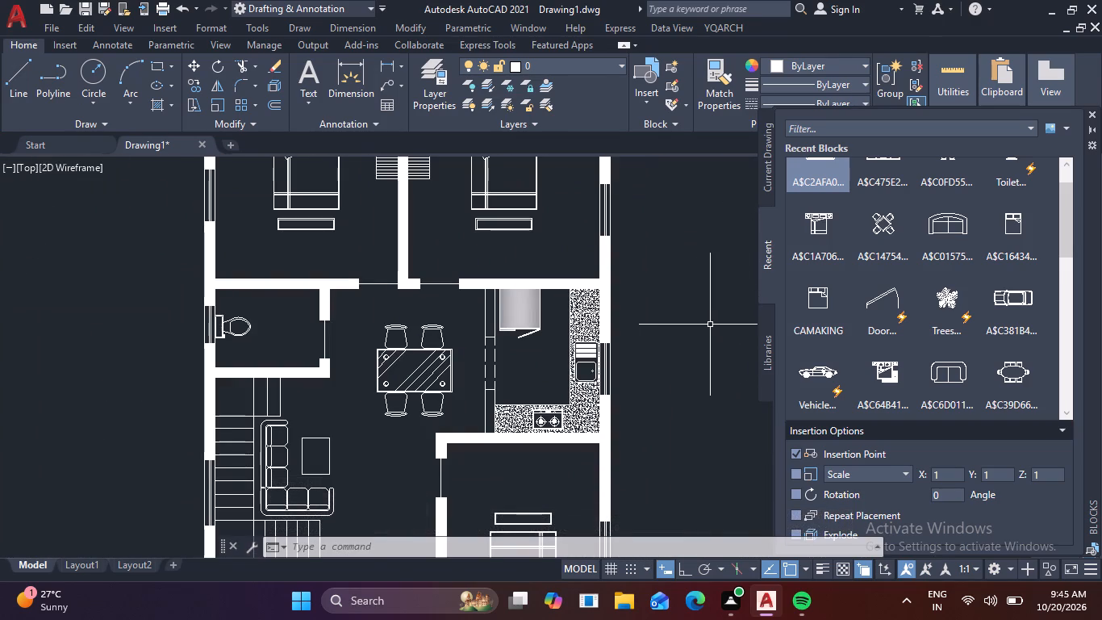
middle_click_drag(662, 442, 700, 373)
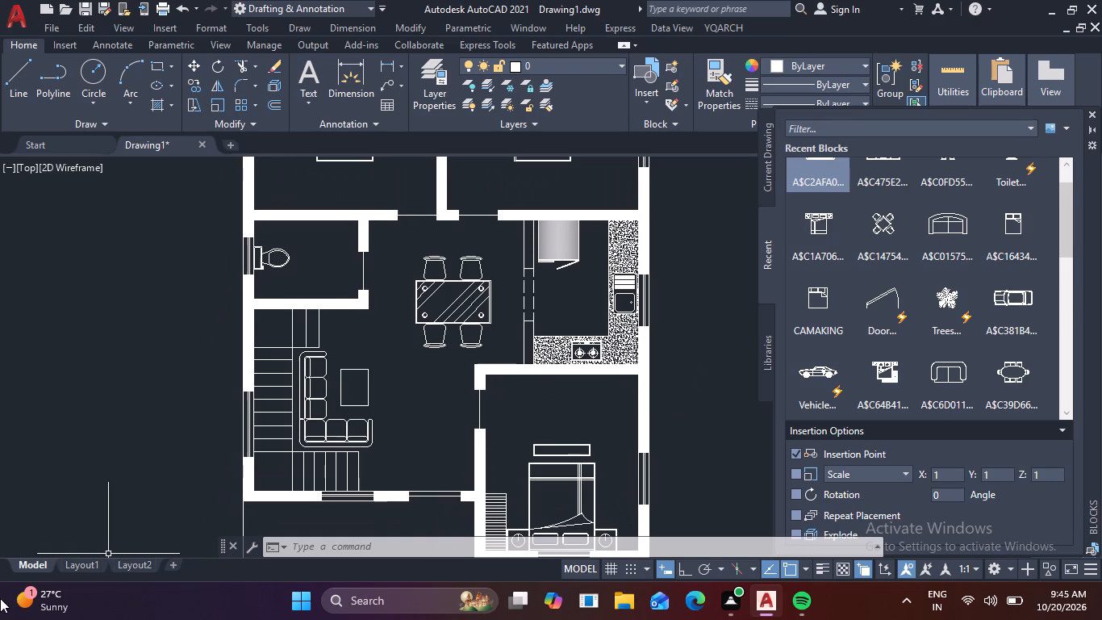
Review the floor plan on the Layout1 sheet and return to model space.
left_click_drag(63, 558, 71, 561)
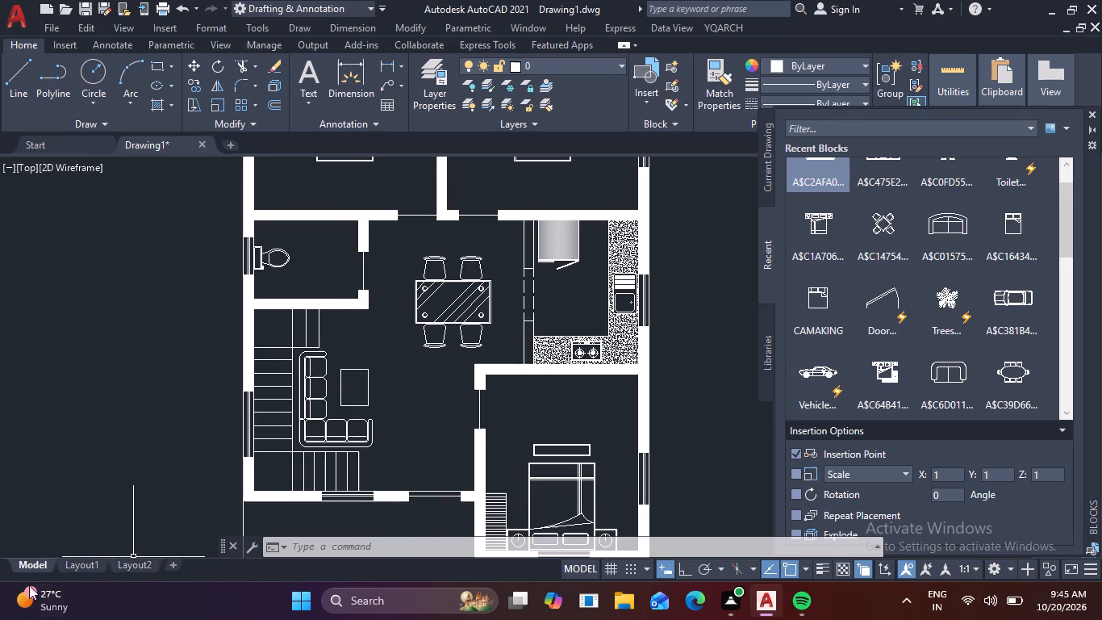
left_click(77, 566)
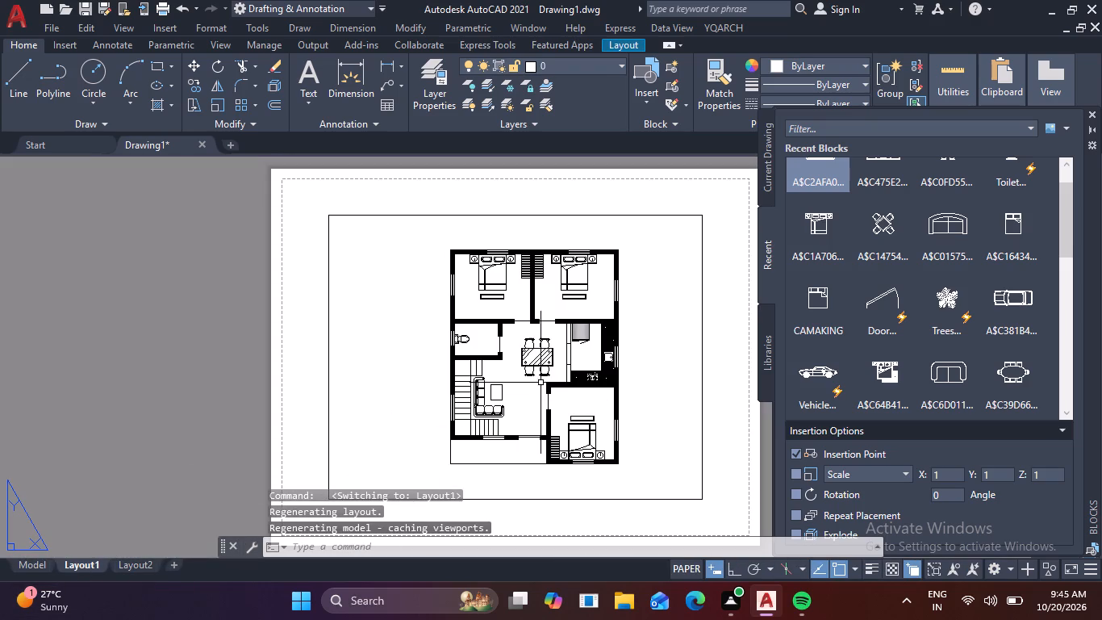
scroll(581, 372, "up", 1)
middle_click_drag(582, 377, 563, 378)
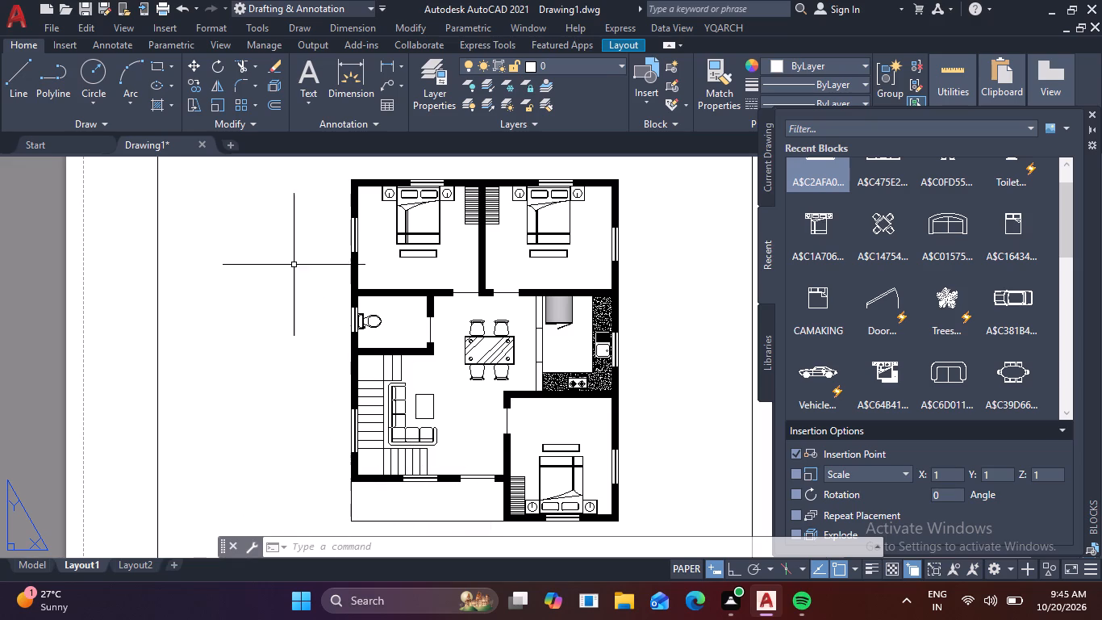
left_click(46, 566)
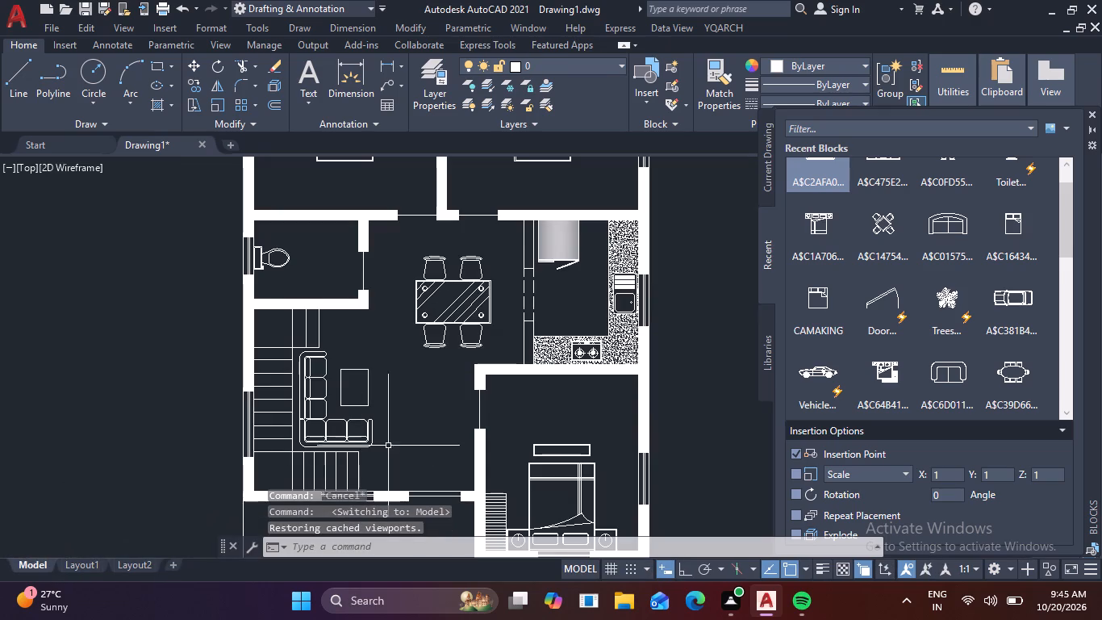
Close the Blocks palette to free up the drawing area.
scroll(520, 387, "down", 2)
scroll(486, 396, "up", 1)
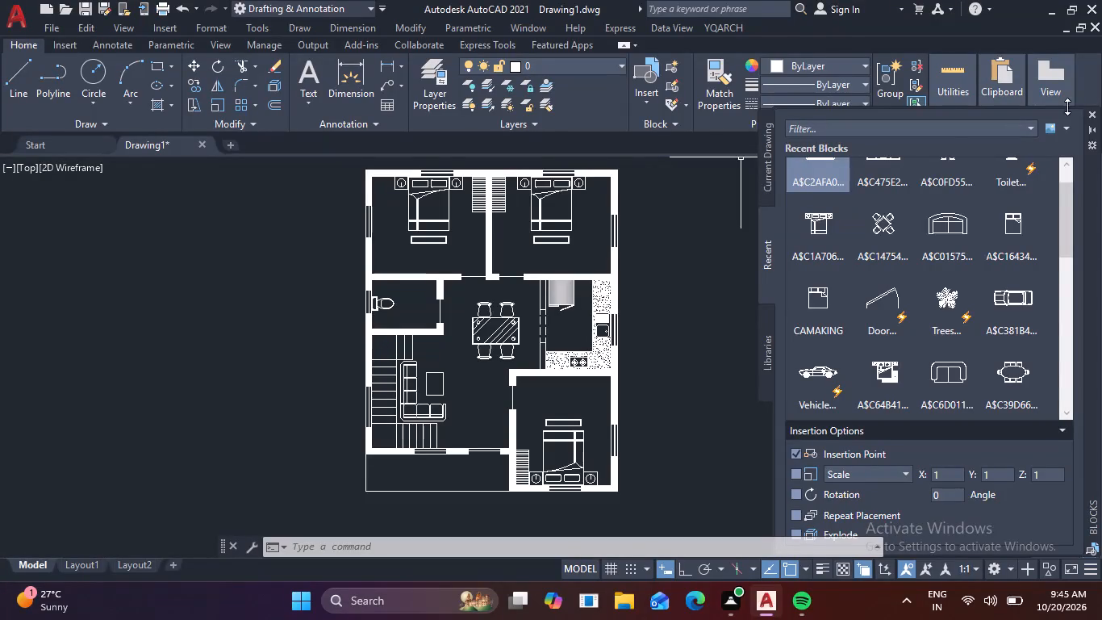
left_click(1094, 111)
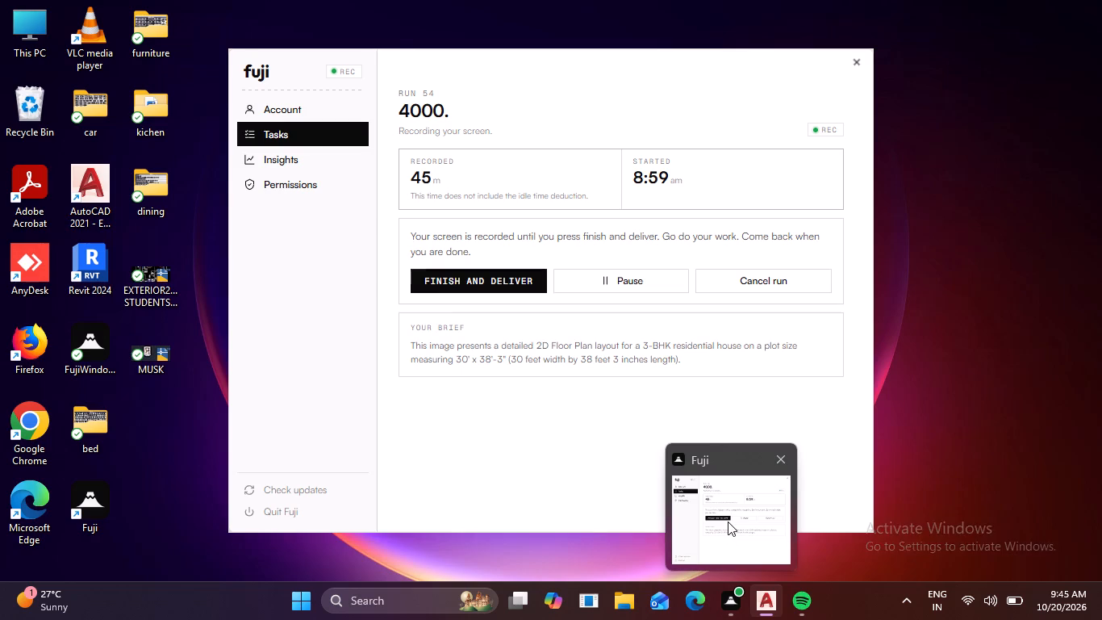
Add a two-line multiline text label reading BED ROOM and 14'X12' in the bedroom above the toilet.
scroll(409, 249, "up", 3)
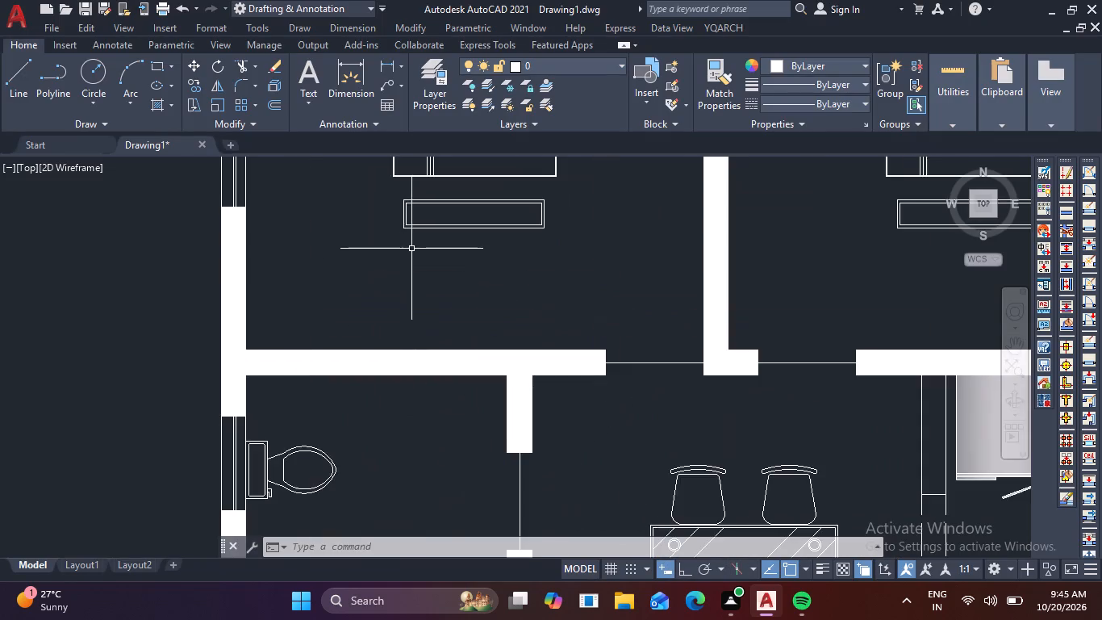
middle_click_drag(430, 268, 464, 341)
left_click(294, 79)
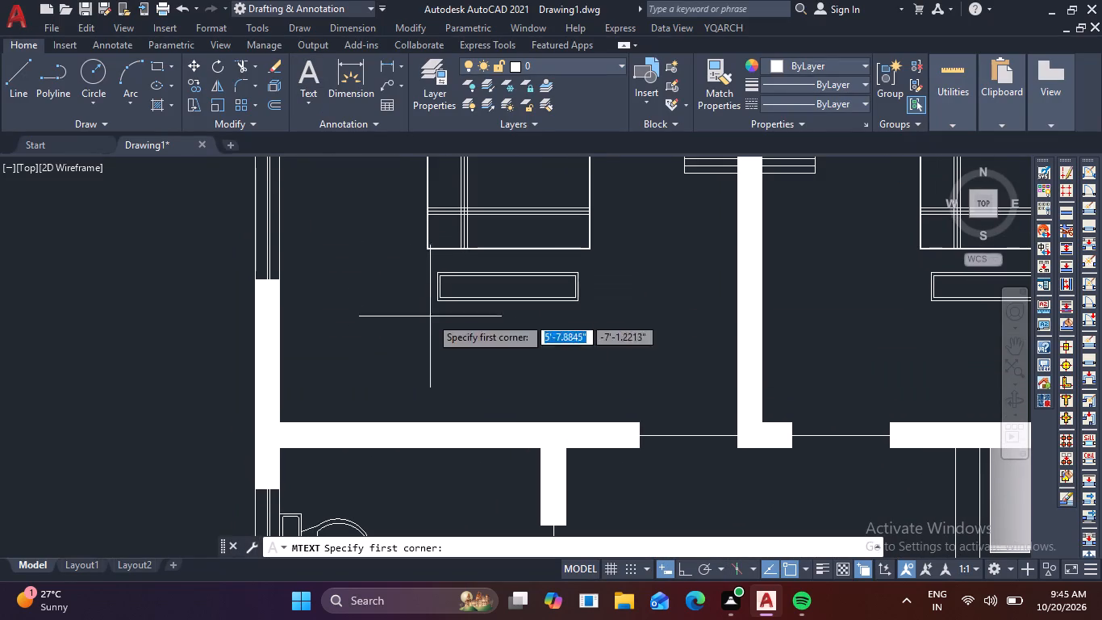
left_click(325, 291)
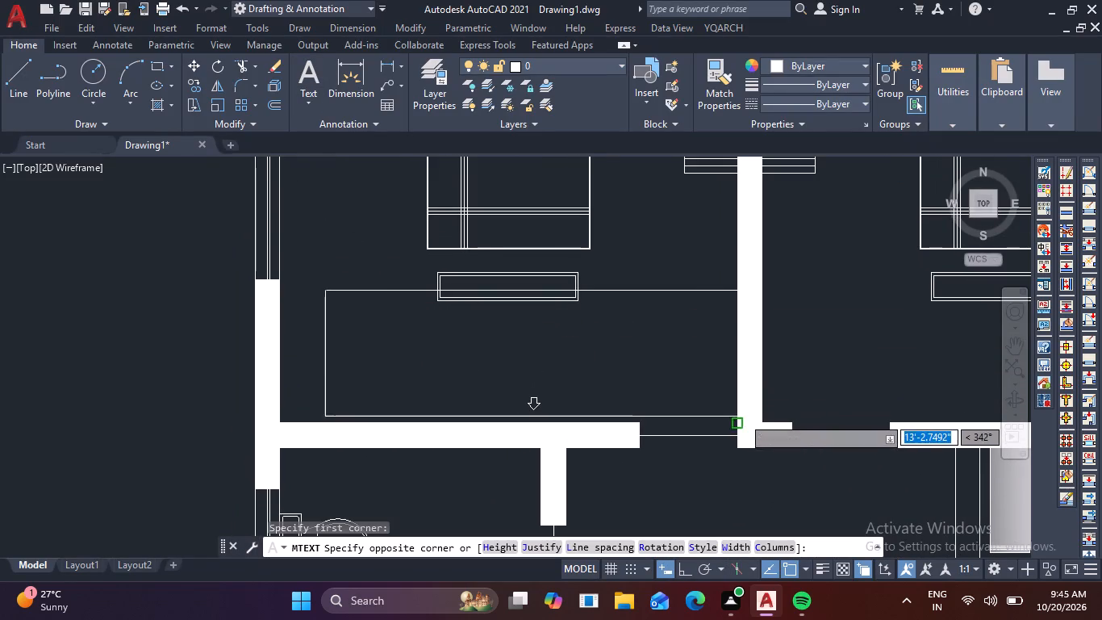
left_click(719, 417)
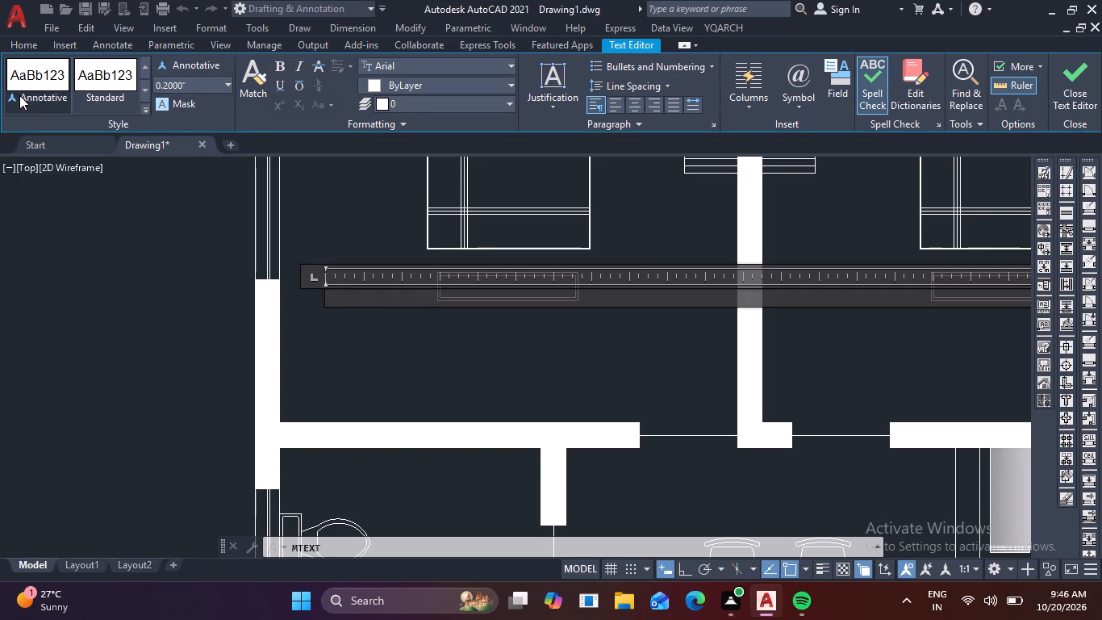
type("bed")
key("BackSpace")
key("BackSpace")
key("BackSpace")
type("BED")
key("space")
type("ROOM")
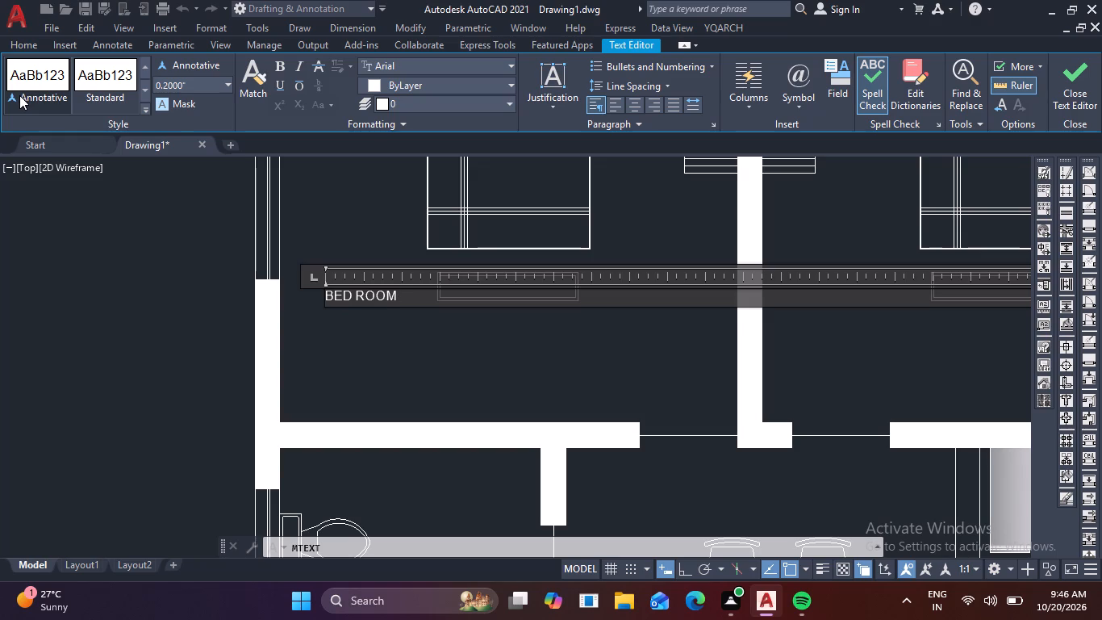
key("Return")
type("14'")
key("x")
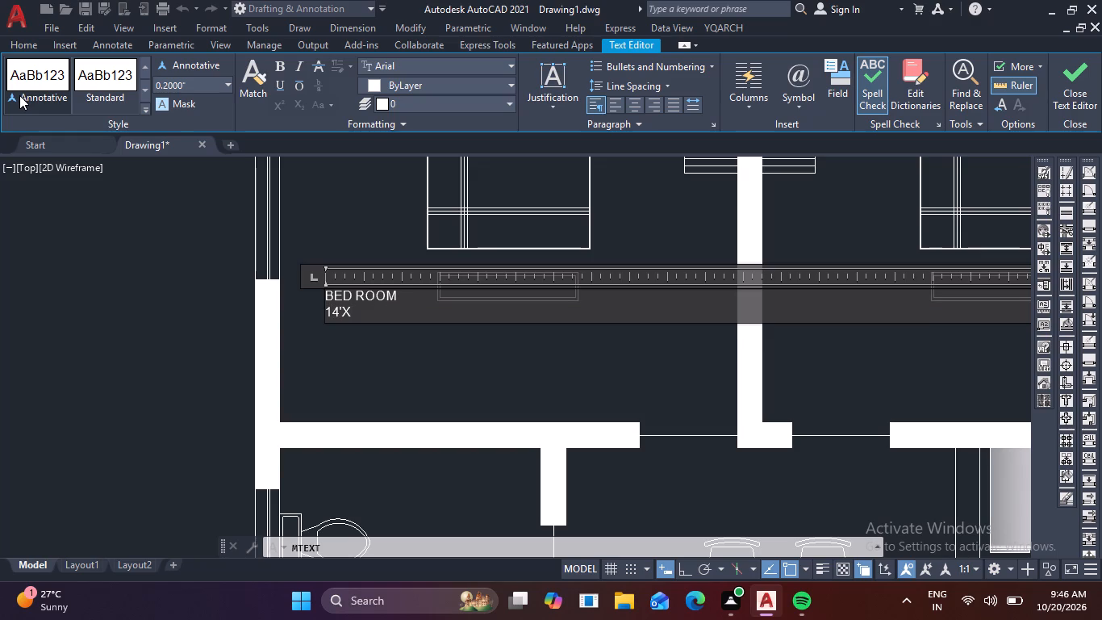
type("12'")
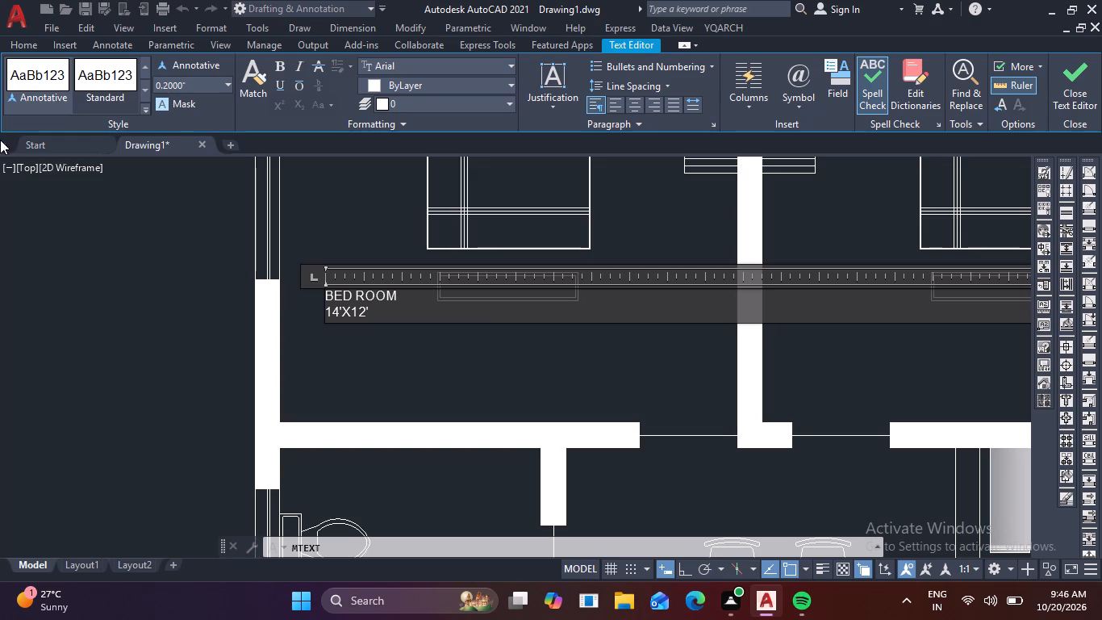
Set the whole bedroom label's text height to 8" and finish editing the text.
left_click_drag(390, 316, 312, 296)
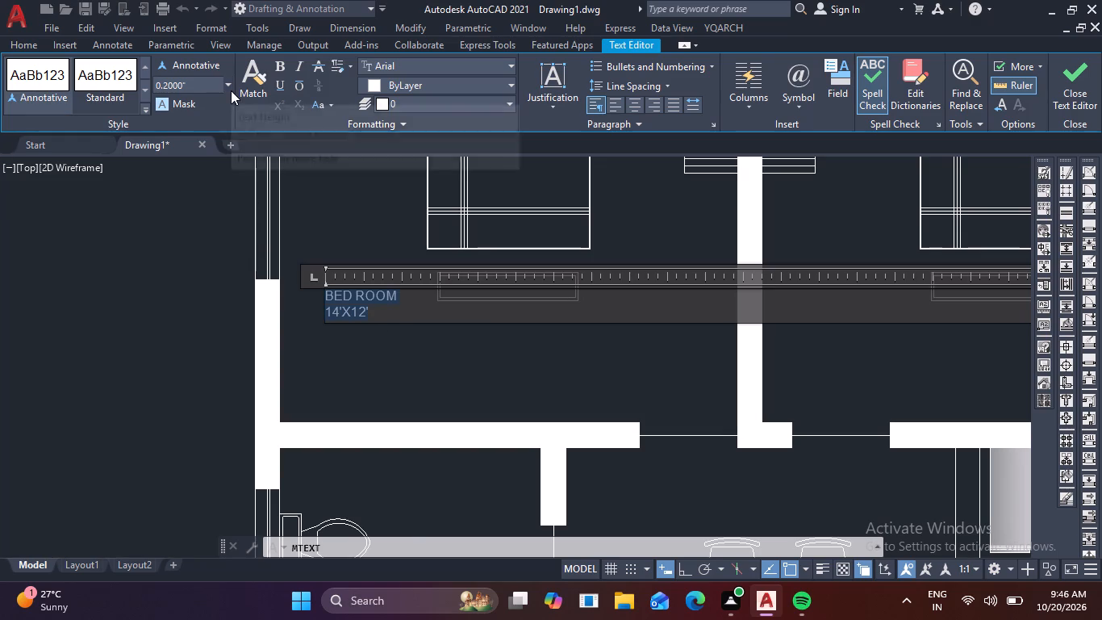
left_click(230, 89)
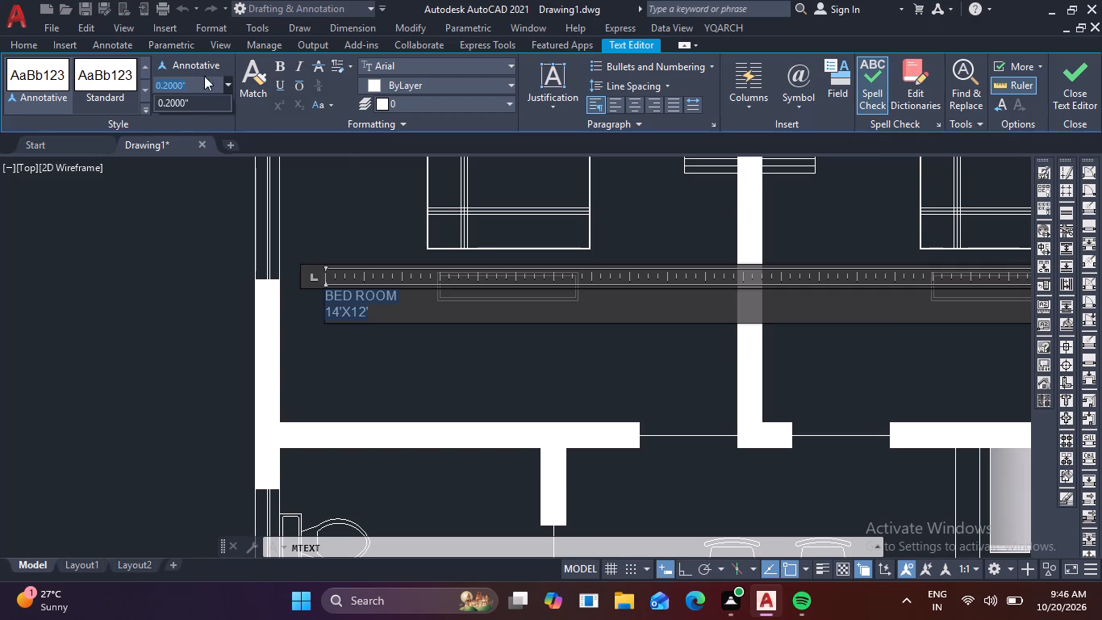
left_click(200, 78)
key("BackSpace")
key("BackSpace")
key("BackSpace")
key("BackSpace")
key("BackSpace")
key("BackSpace")
key("BackSpace")
key("BackSpace")
key("BackSpace")
key("BackSpace")
key("BackSpace")
key("BackSpace")
key("BackSpace")
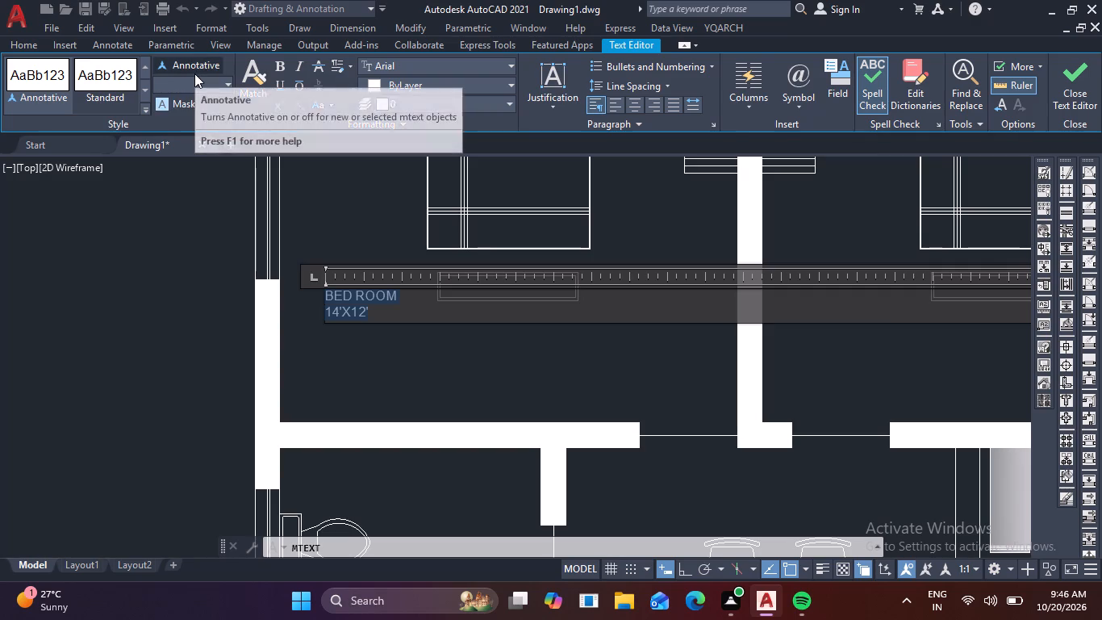
key("8")
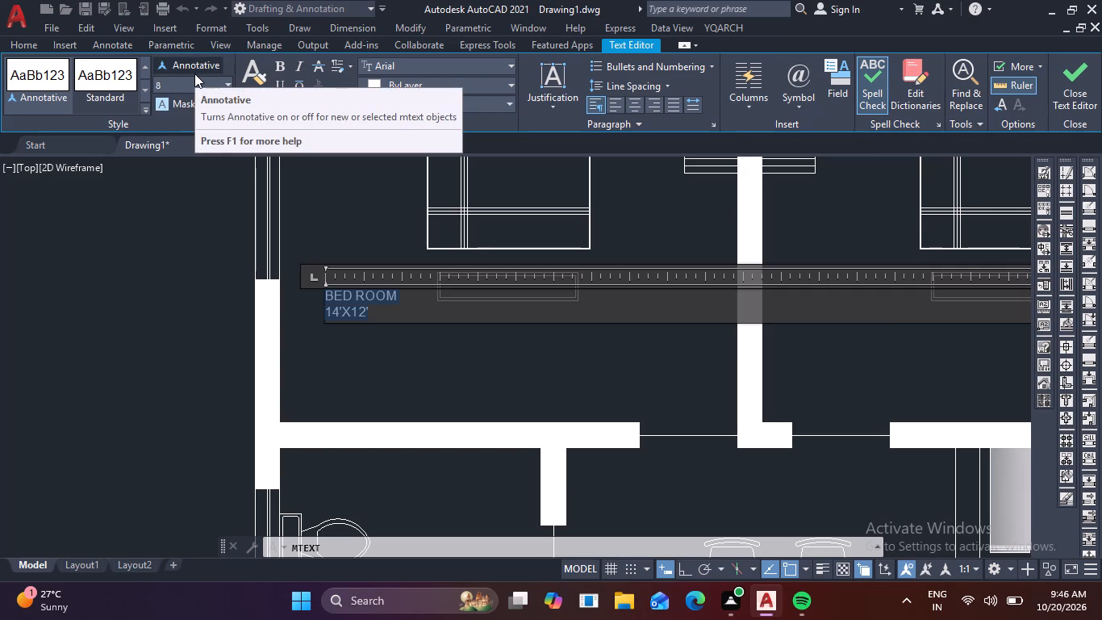
key("Return")
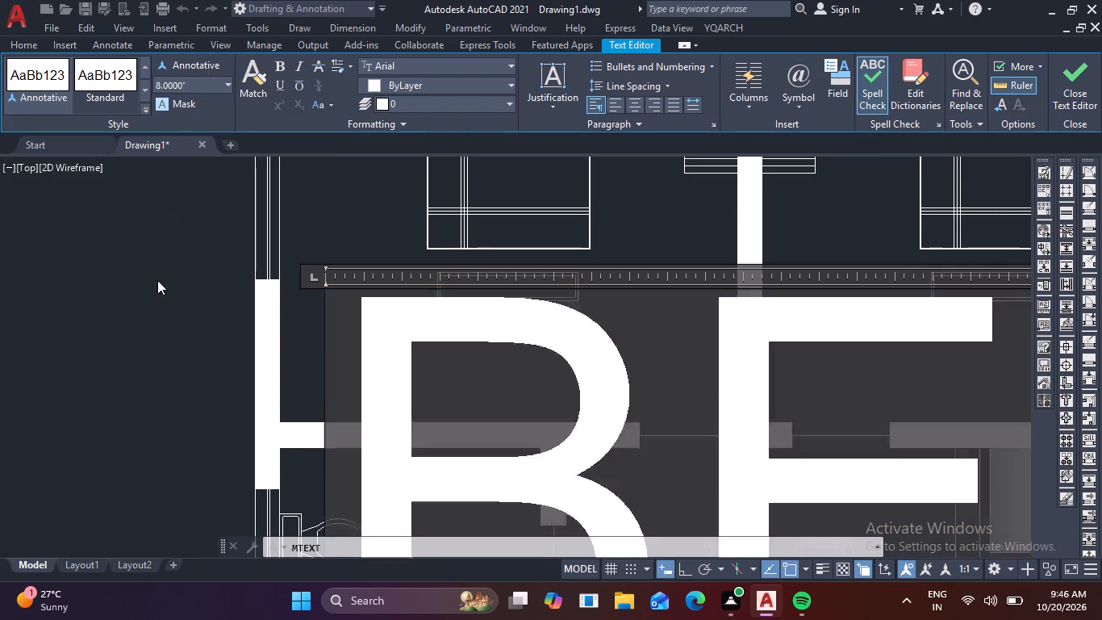
left_click(157, 280)
Move the bedroom label into the clear floor space below the bench at the foot of the bed.
left_click(381, 344)
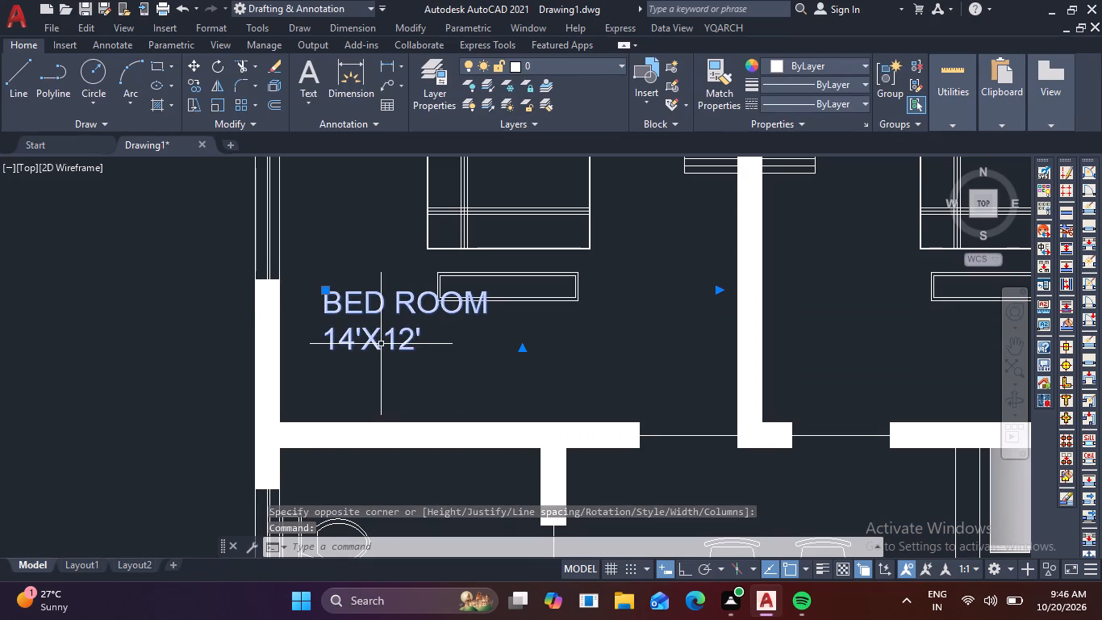
type("M")
key("space")
left_click(380, 342)
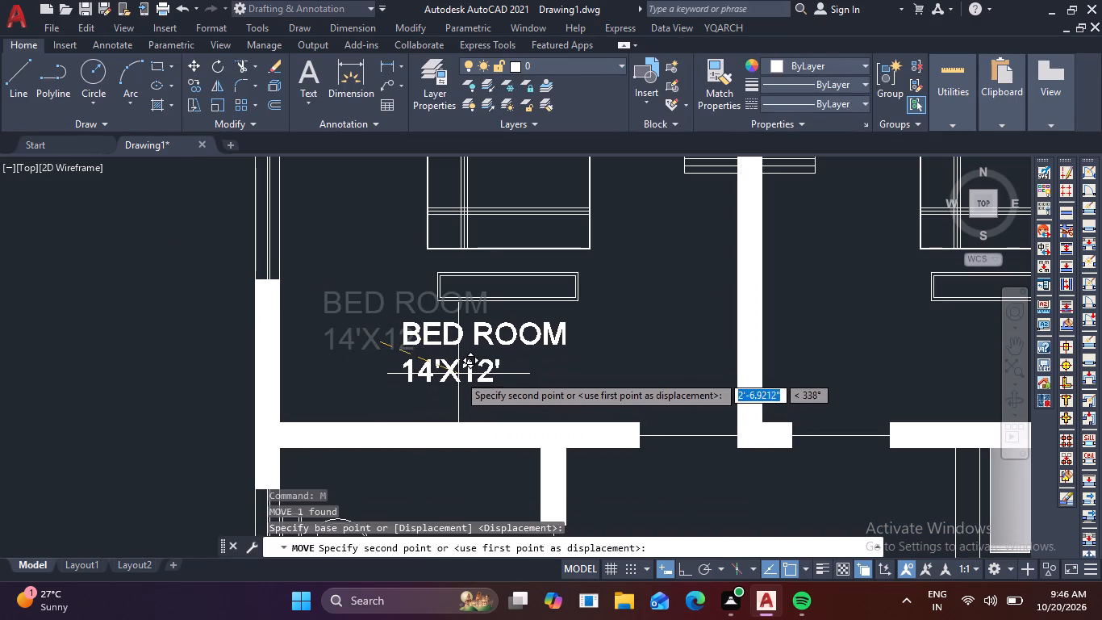
left_click(474, 379)
Centre-align both lines of the BED ROOM 14'X12' label and finish editing the text.
double_click(499, 378)
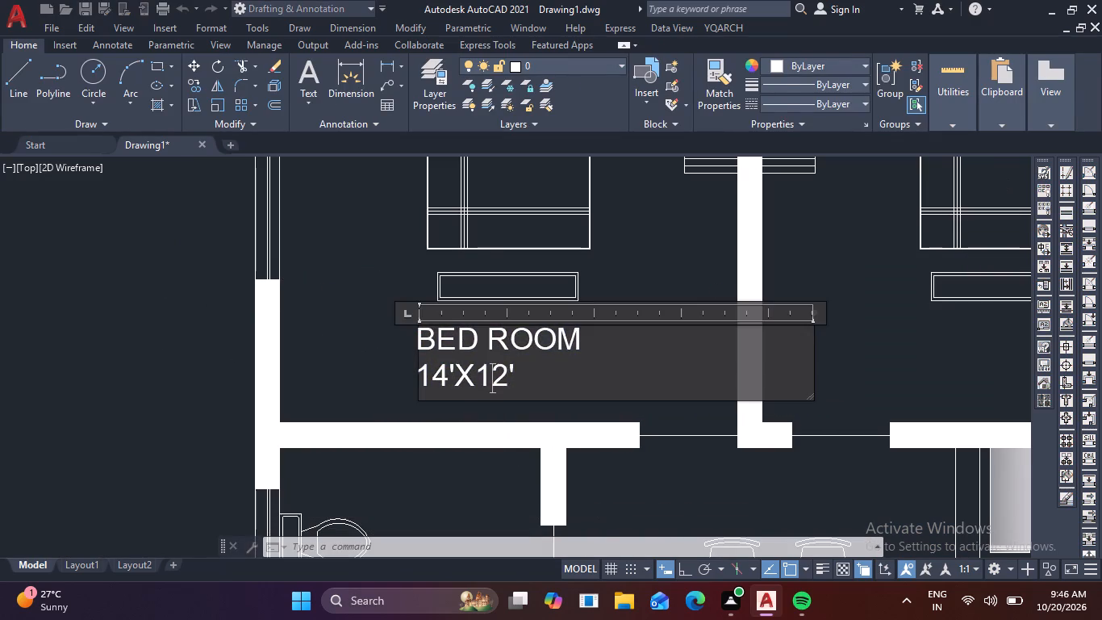
left_click_drag(537, 387, 378, 341)
left_click(634, 102)
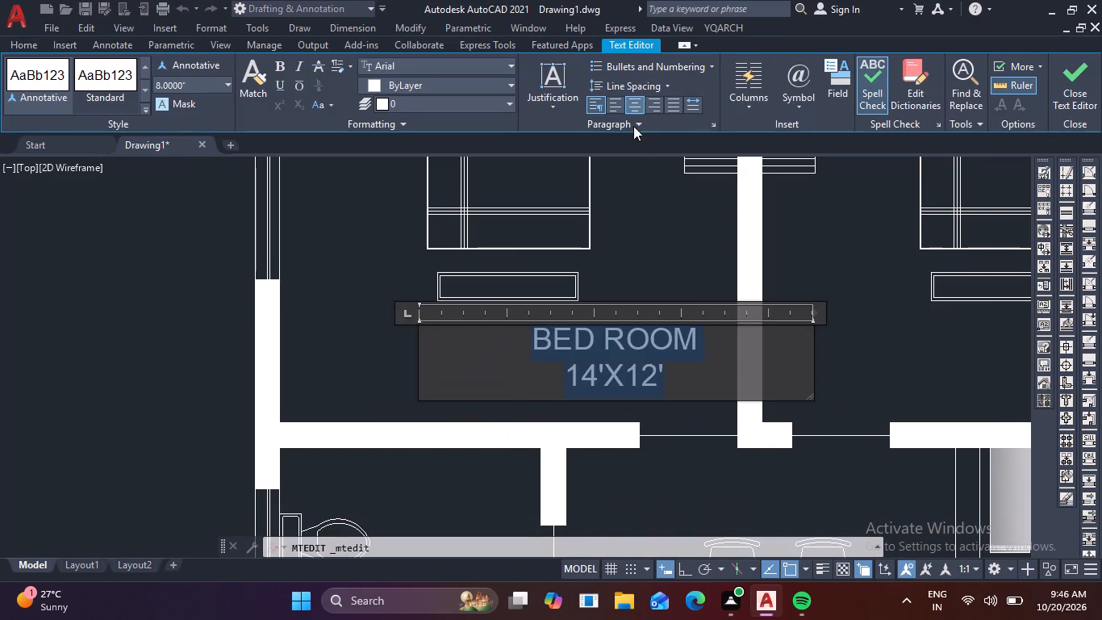
left_click(663, 233)
Move the centred bedroom label so it sits directly beneath the bench at the foot of the bed.
left_click(629, 377)
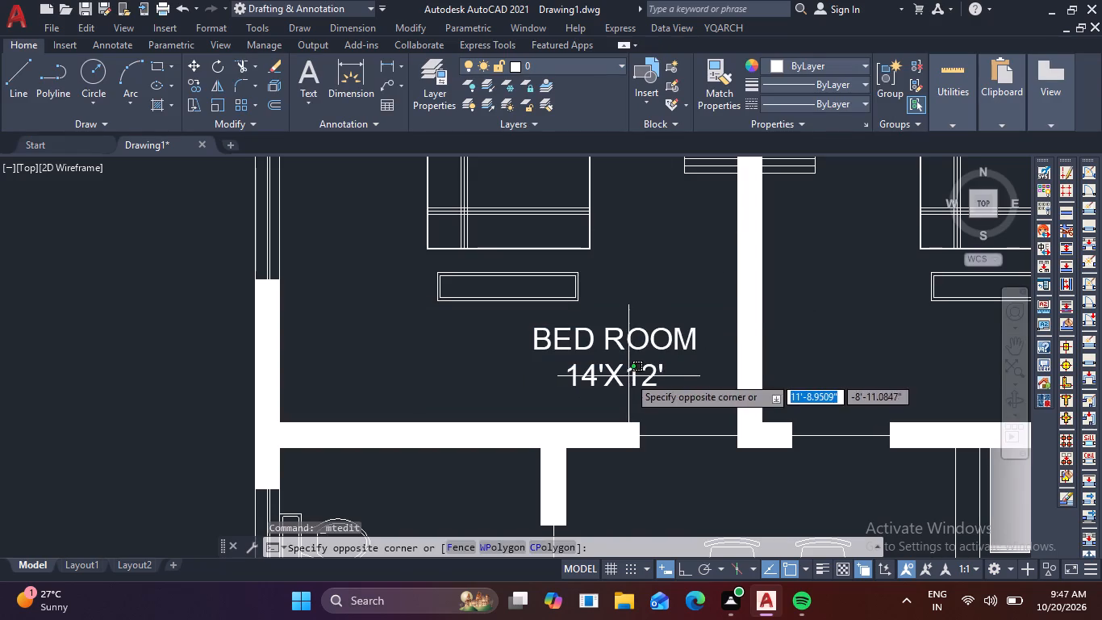
left_click(586, 364)
key("m")
key("space")
left_click(599, 360)
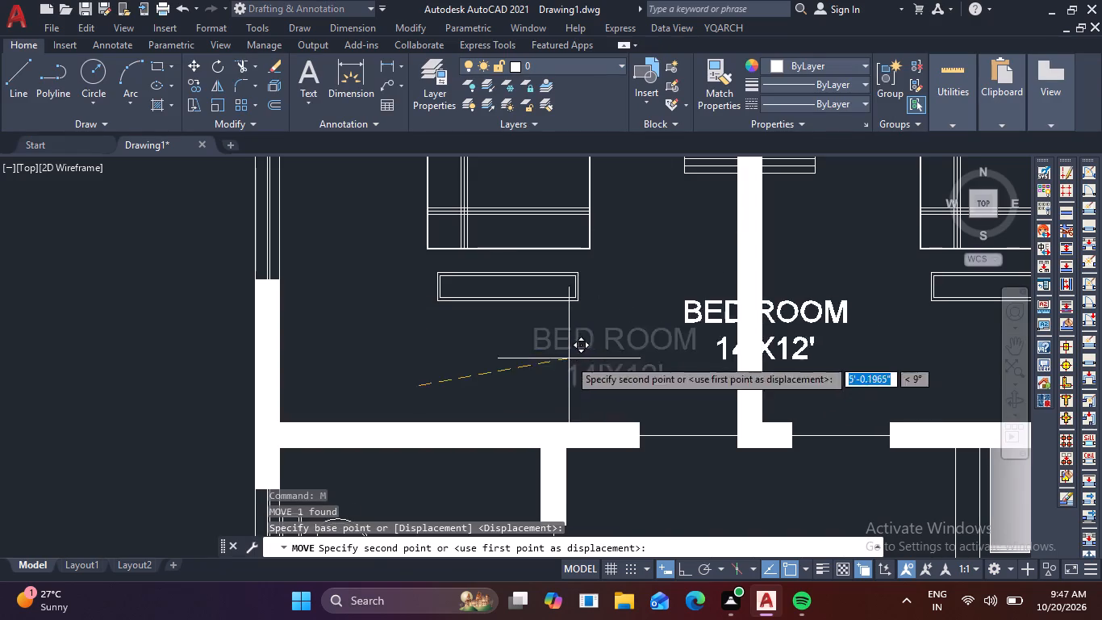
left_click(323, 375)
Copy the BED ROOM label into the adjacent bedroom, directly beneath its bench.
left_click(504, 367)
left_click(449, 356)
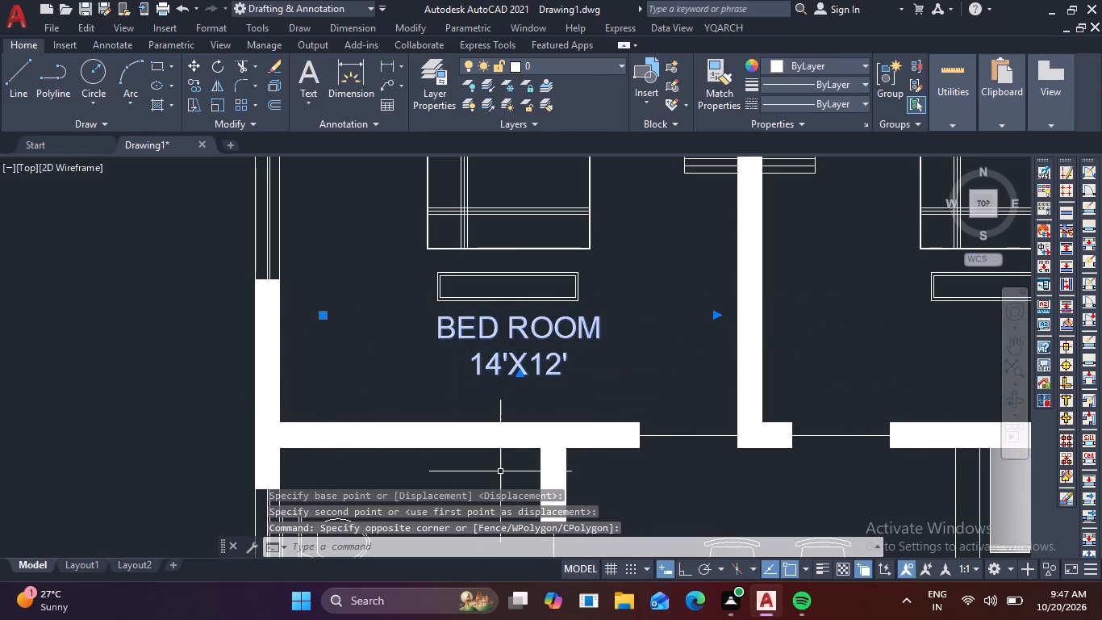
key("c")
key("o")
key("space")
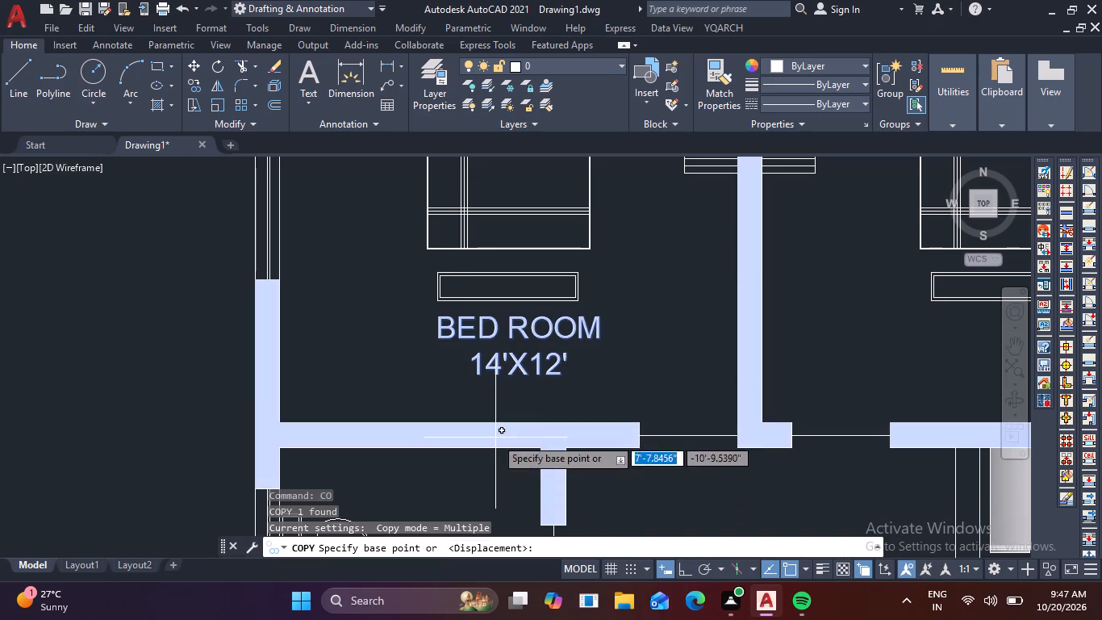
left_click(514, 334)
scroll(800, 340, "down", 1)
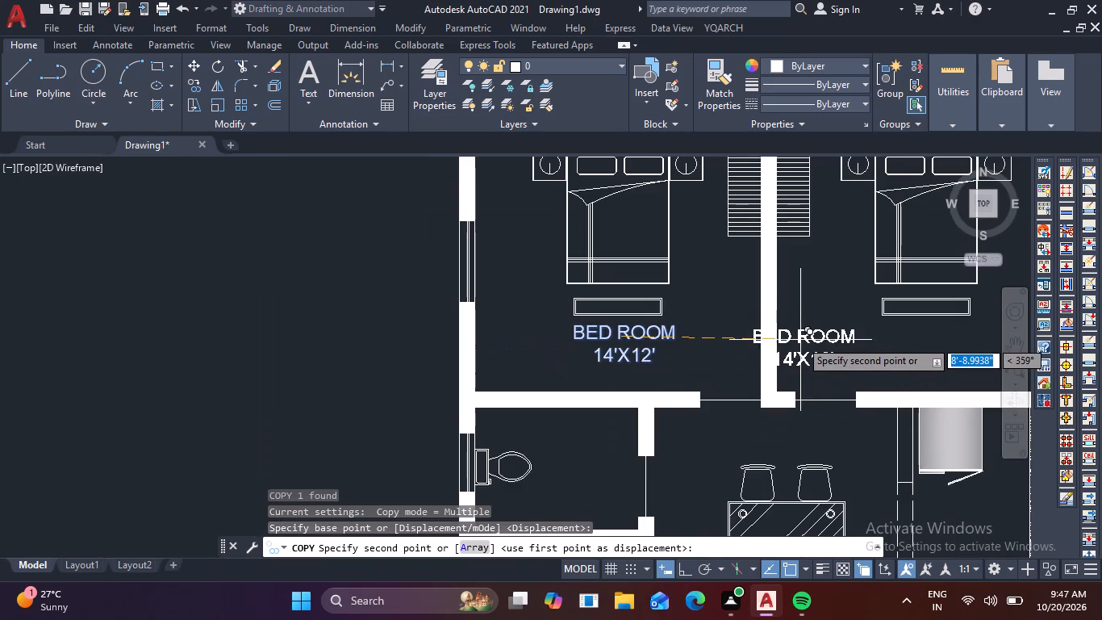
middle_click_drag(796, 344, 423, 354)
scroll(504, 346, "up", 1)
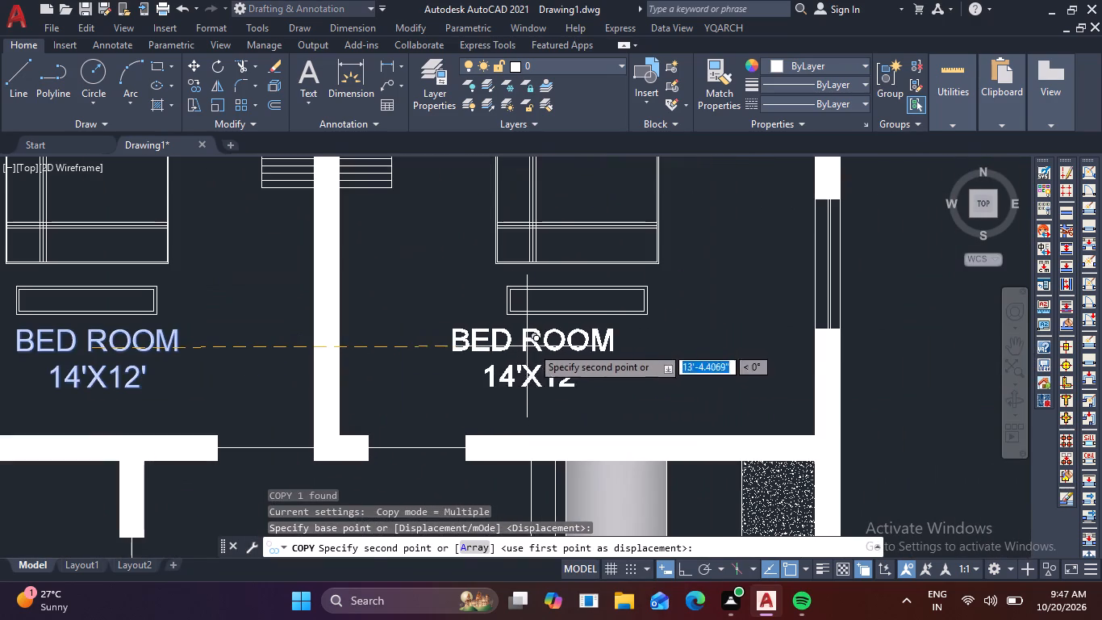
left_click(578, 349)
Place further copies of the bedroom label in the toilet beside the WC and above the dining table chairs.
scroll(546, 403, "down", 1)
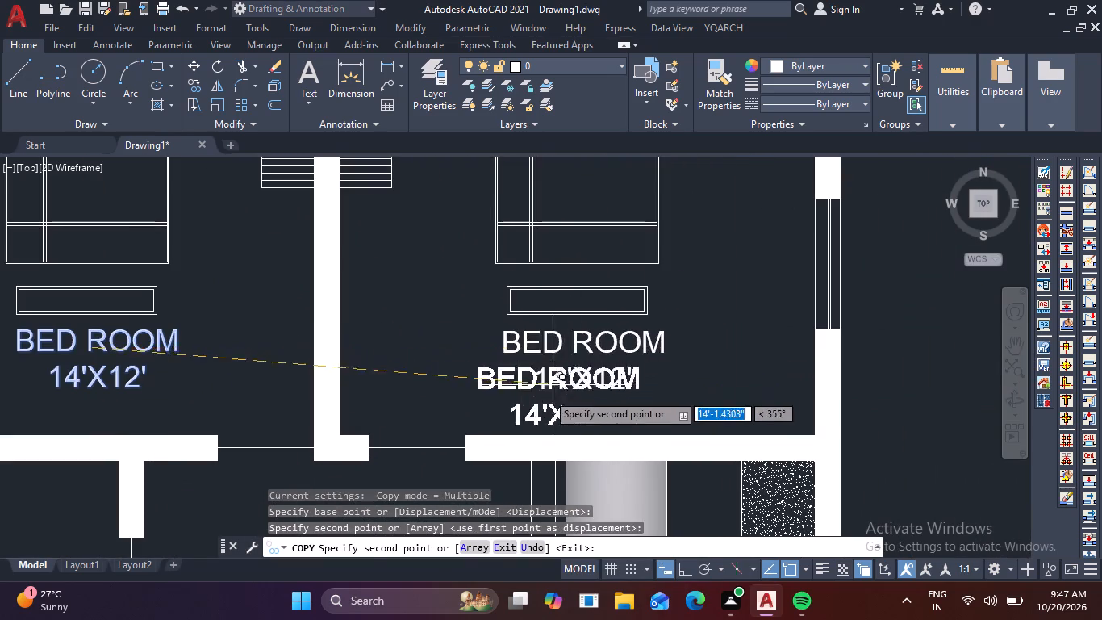
scroll(546, 398, "down", 1)
middle_click_drag(545, 403, 602, 239)
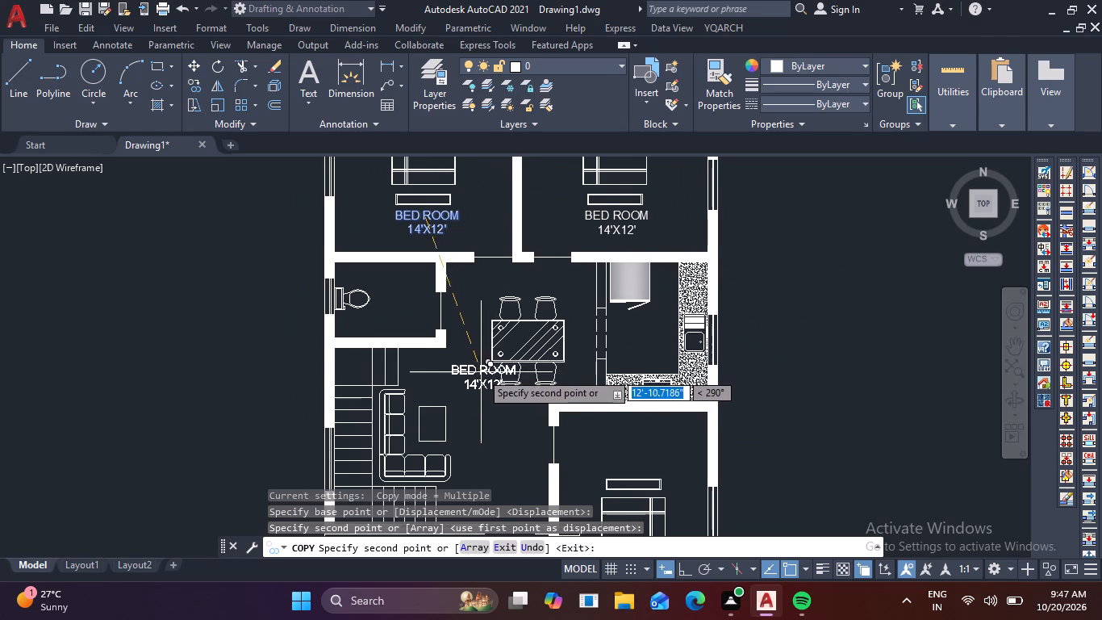
scroll(361, 307, "up", 3)
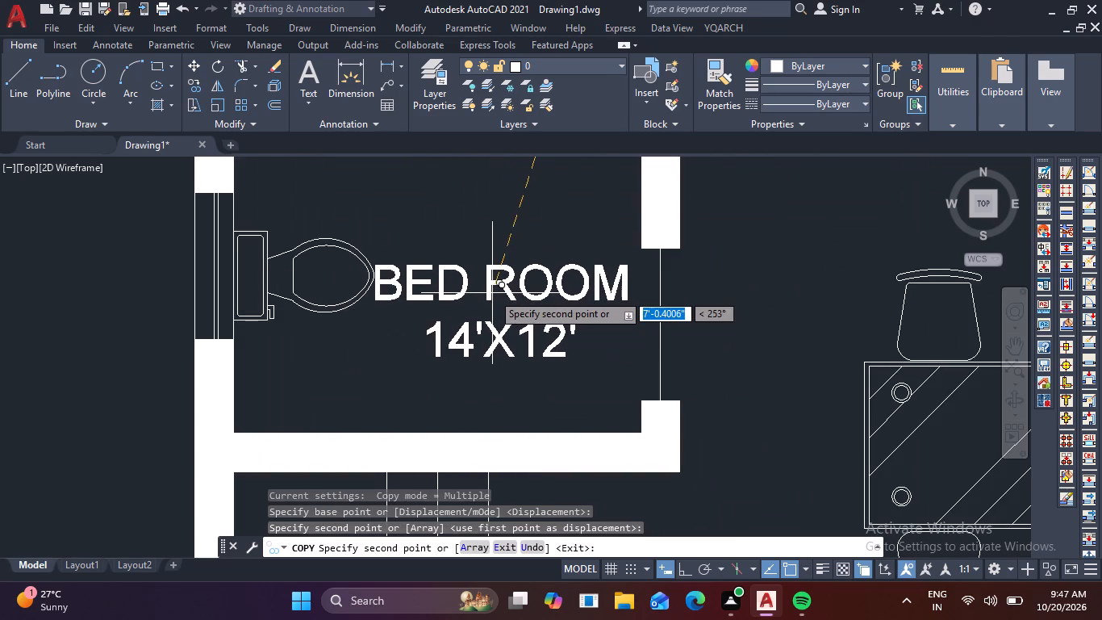
left_click(505, 312)
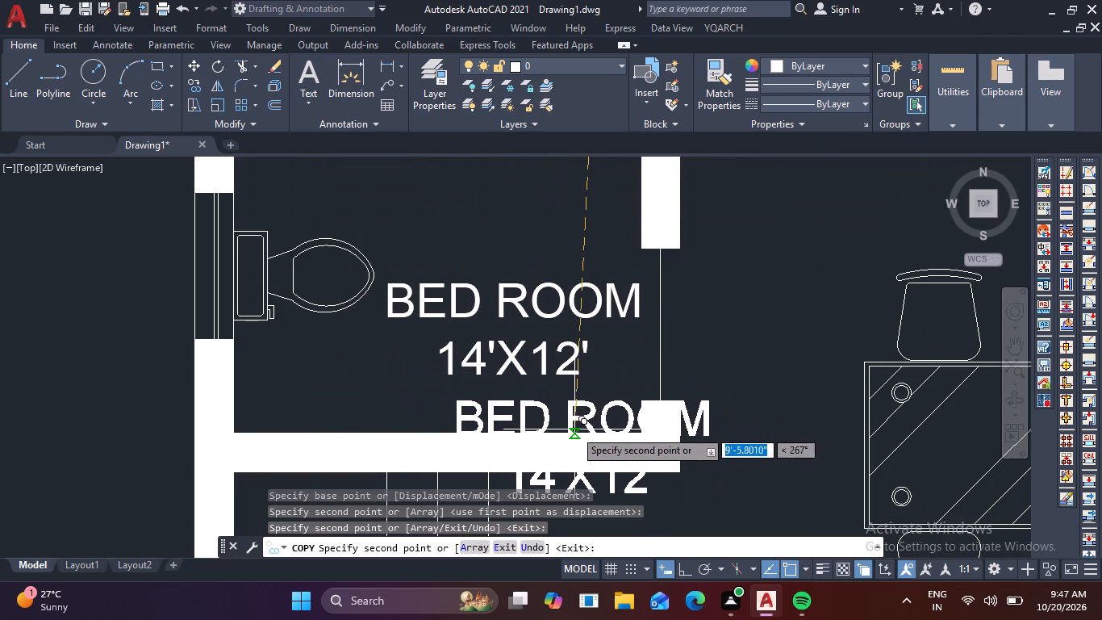
scroll(598, 441, "down", 2)
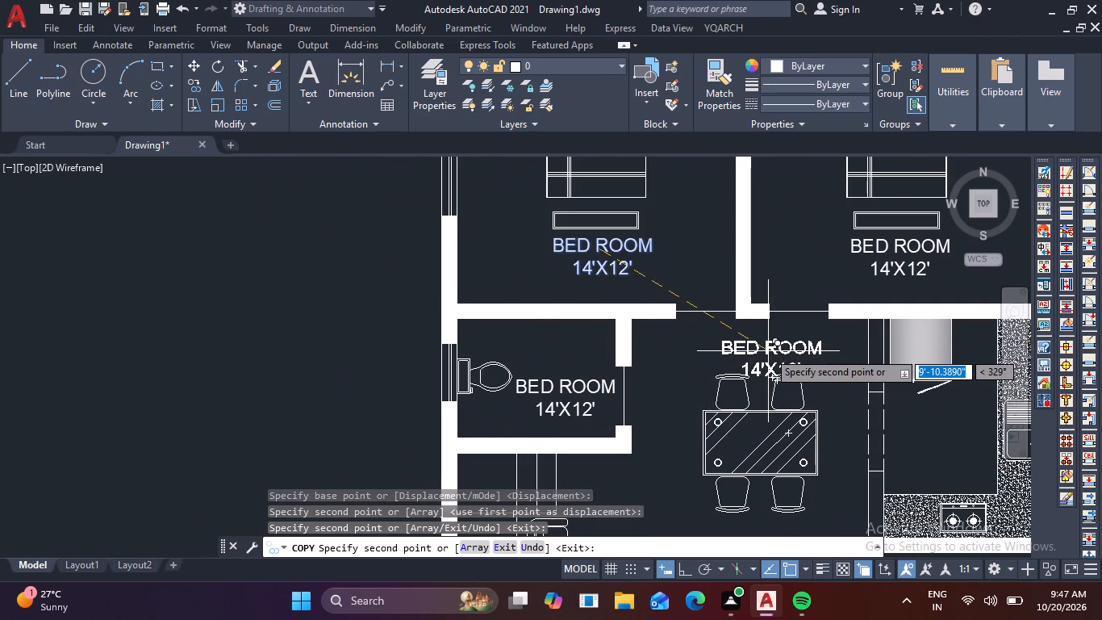
left_click(766, 339)
Place further label copies in the kitchen, the bedroom below the kitchen, and the living area beside the sofa.
middle_click_drag(814, 397, 613, 387)
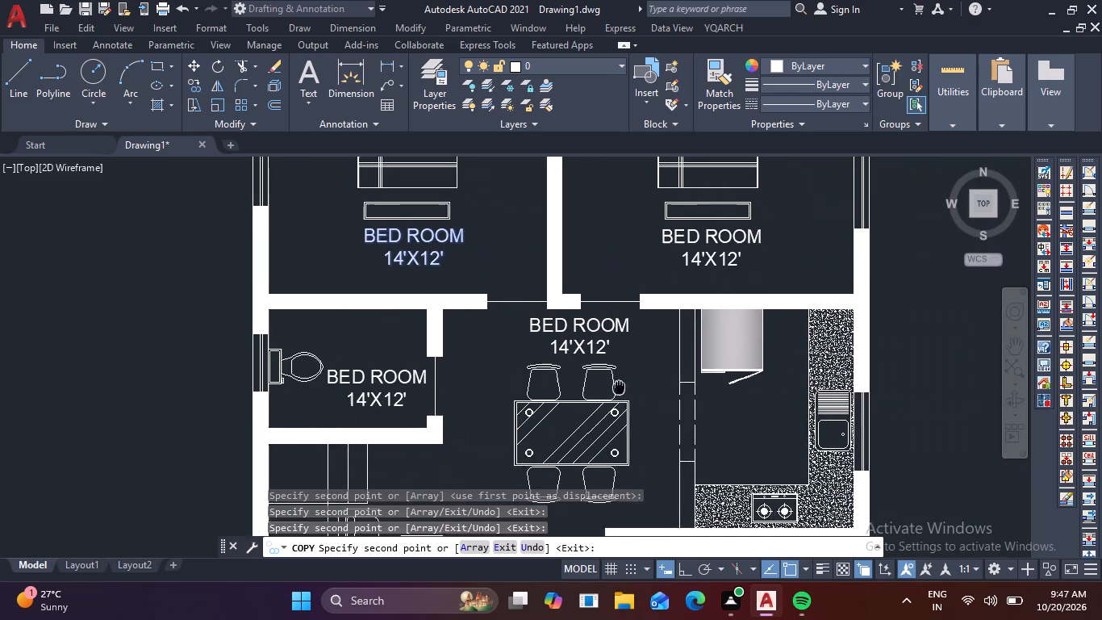
middle_click_drag(613, 387, 413, 389)
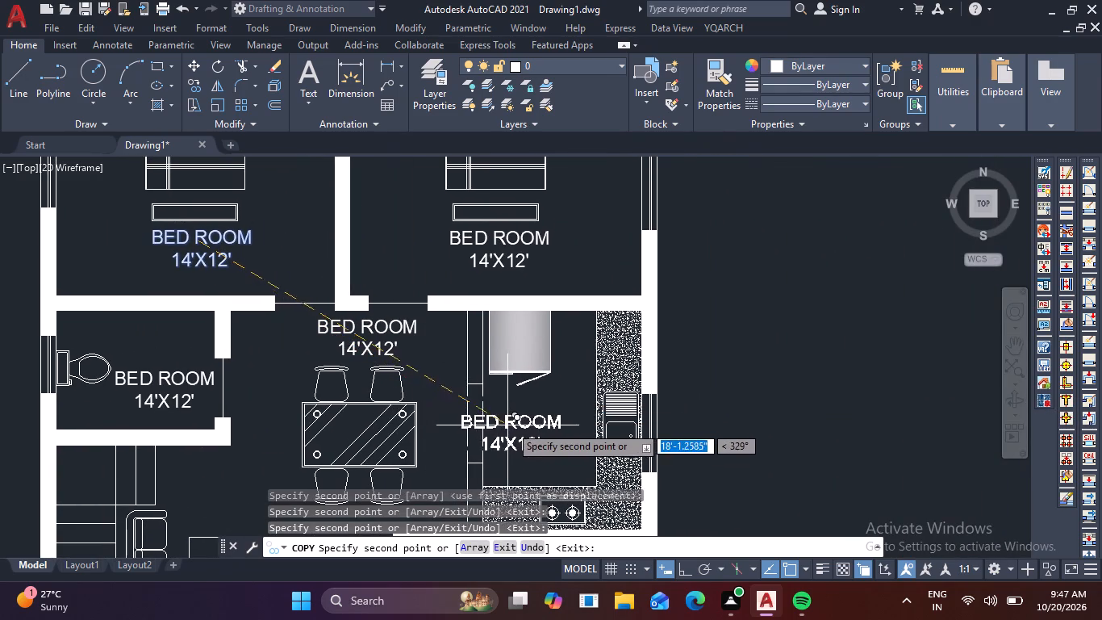
left_click(536, 418)
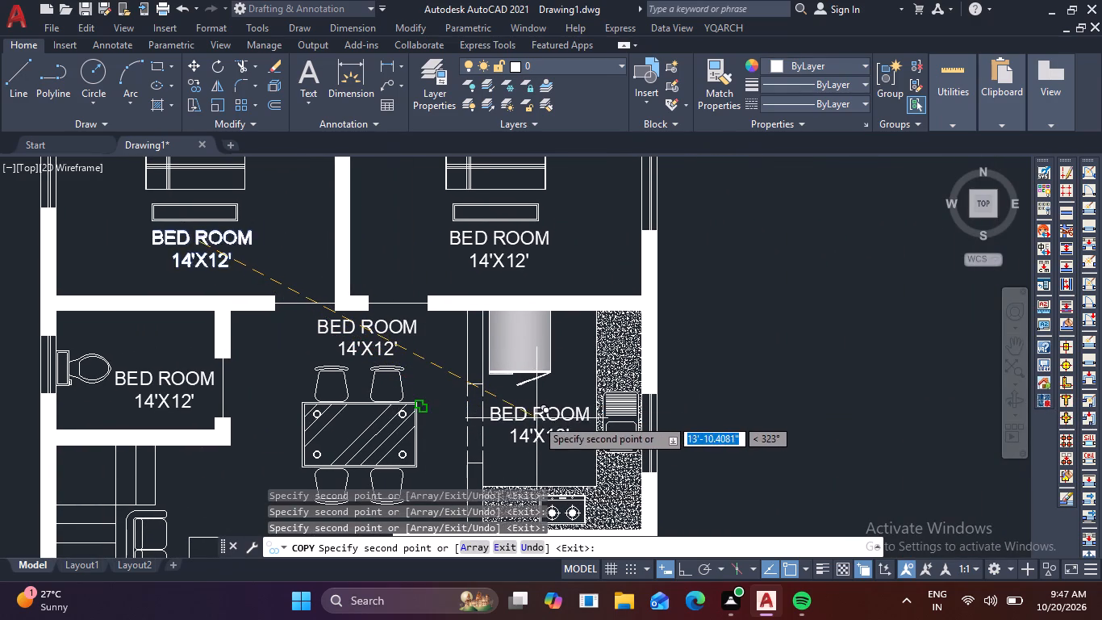
middle_click_drag(498, 480, 489, 274)
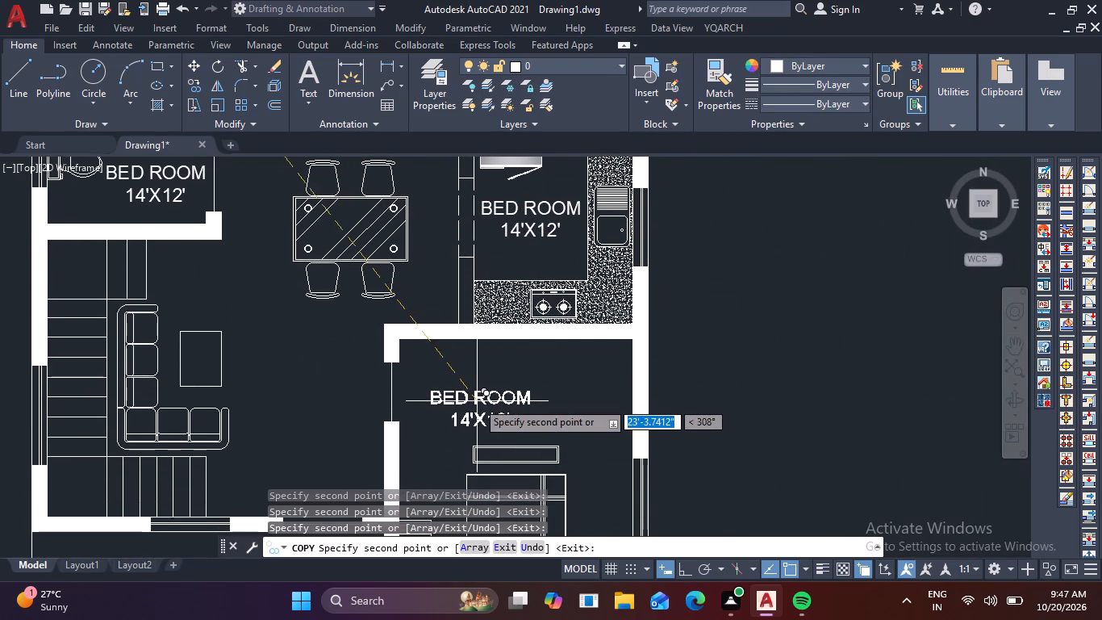
left_click(508, 383)
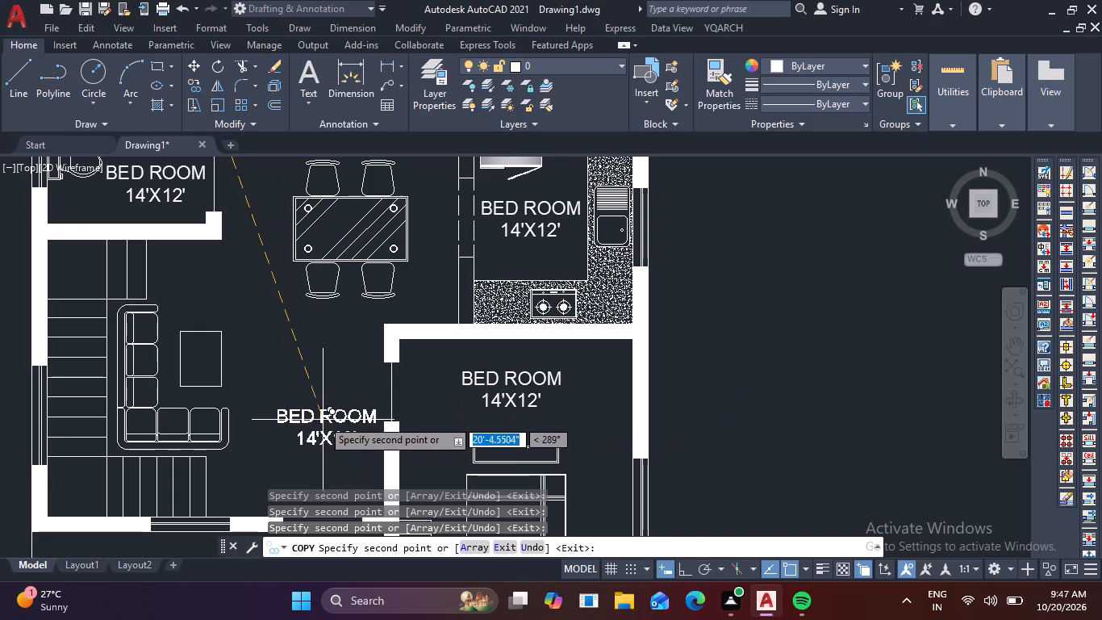
left_click(307, 399)
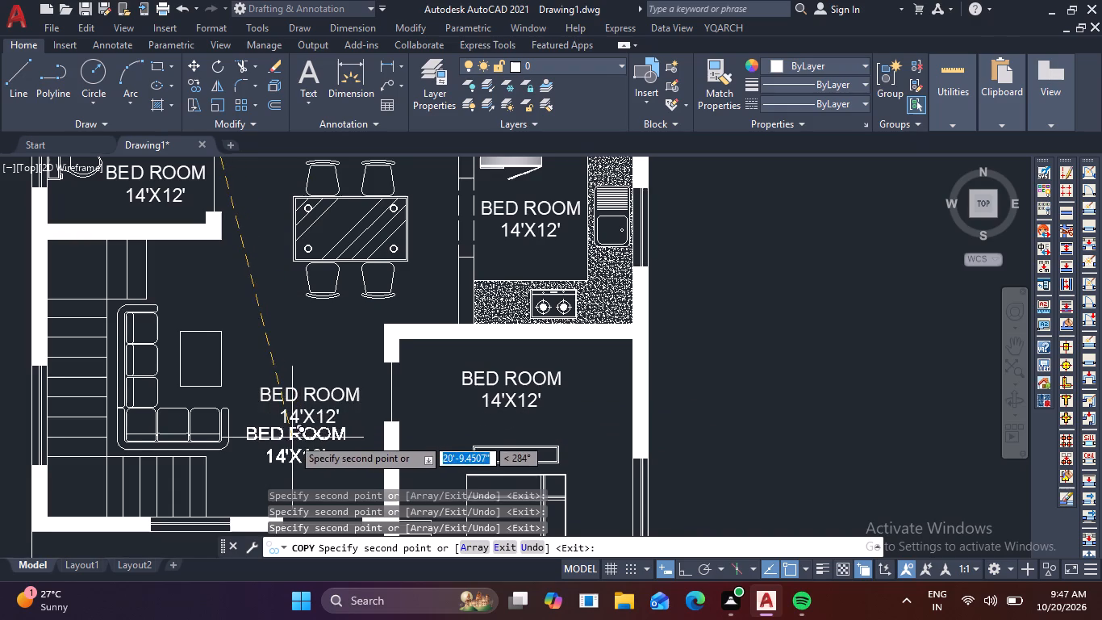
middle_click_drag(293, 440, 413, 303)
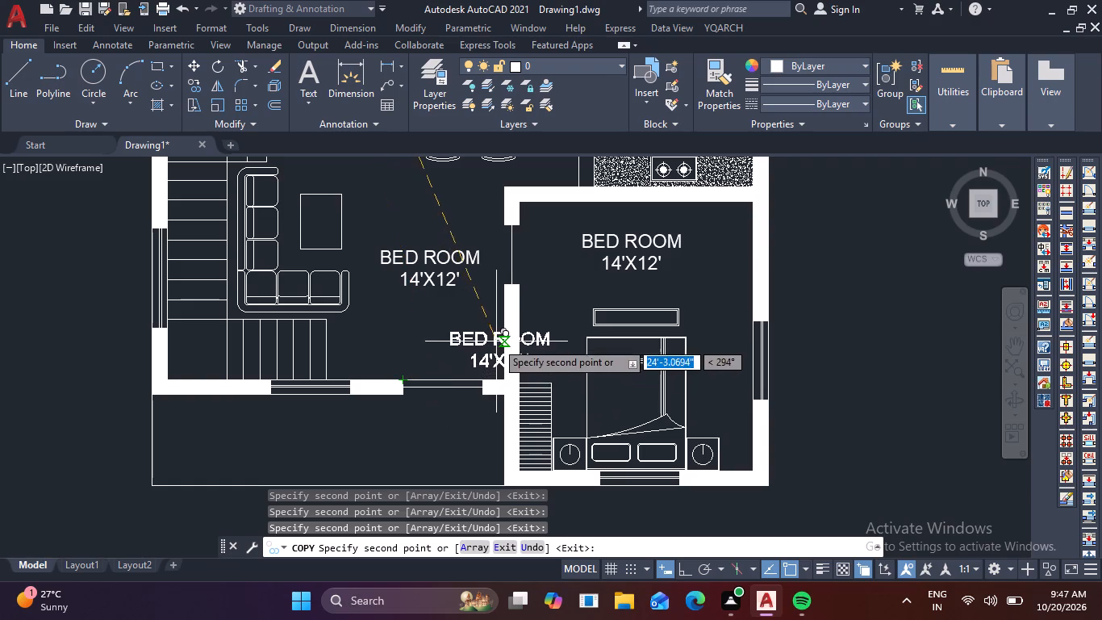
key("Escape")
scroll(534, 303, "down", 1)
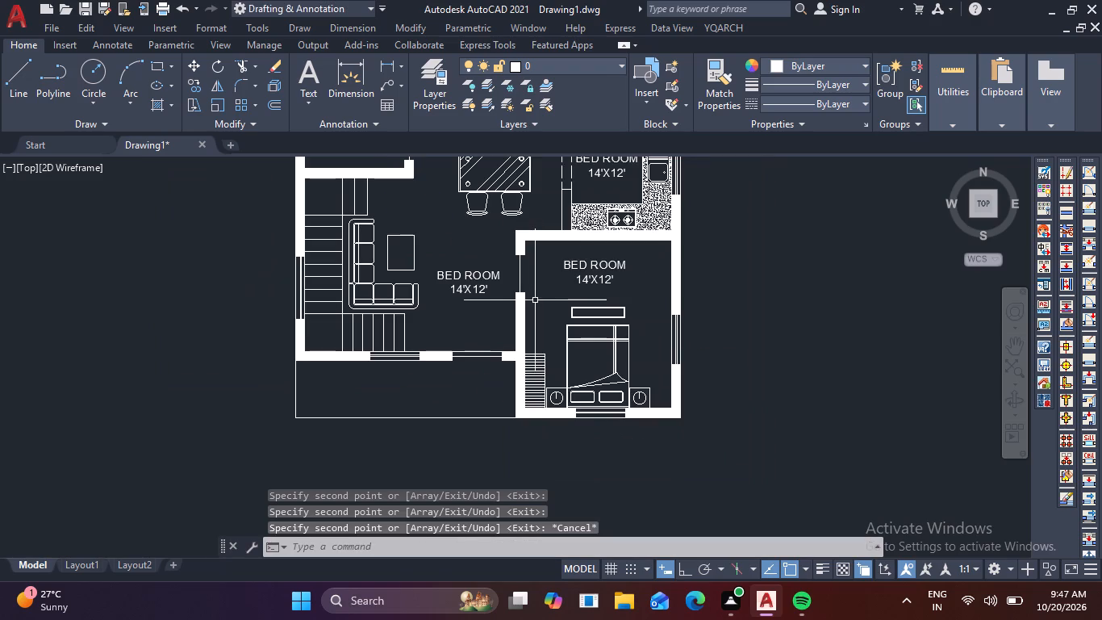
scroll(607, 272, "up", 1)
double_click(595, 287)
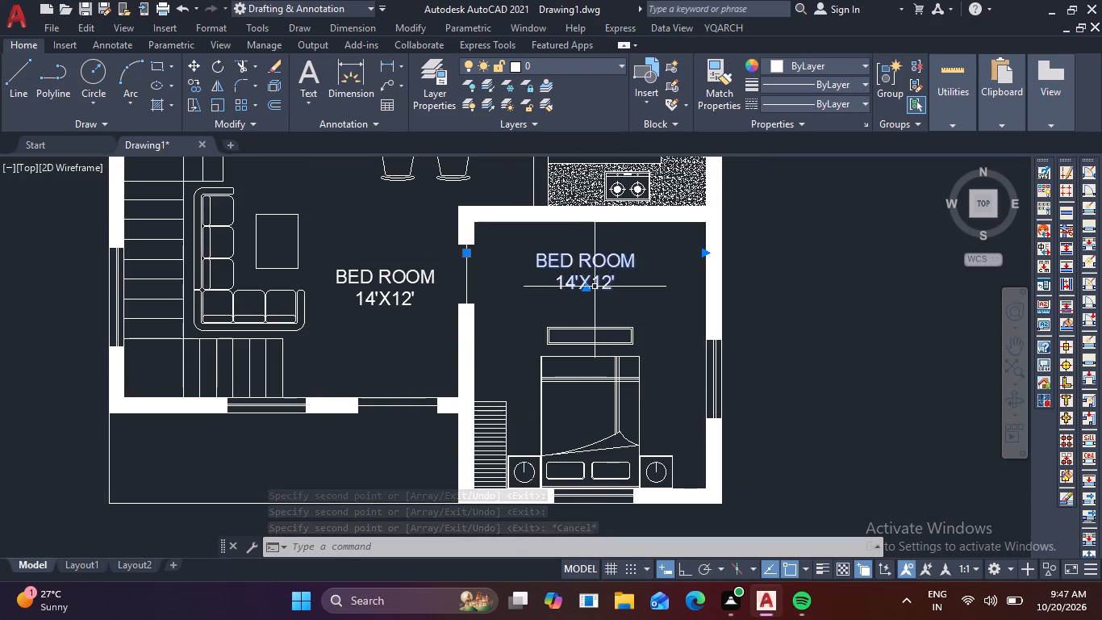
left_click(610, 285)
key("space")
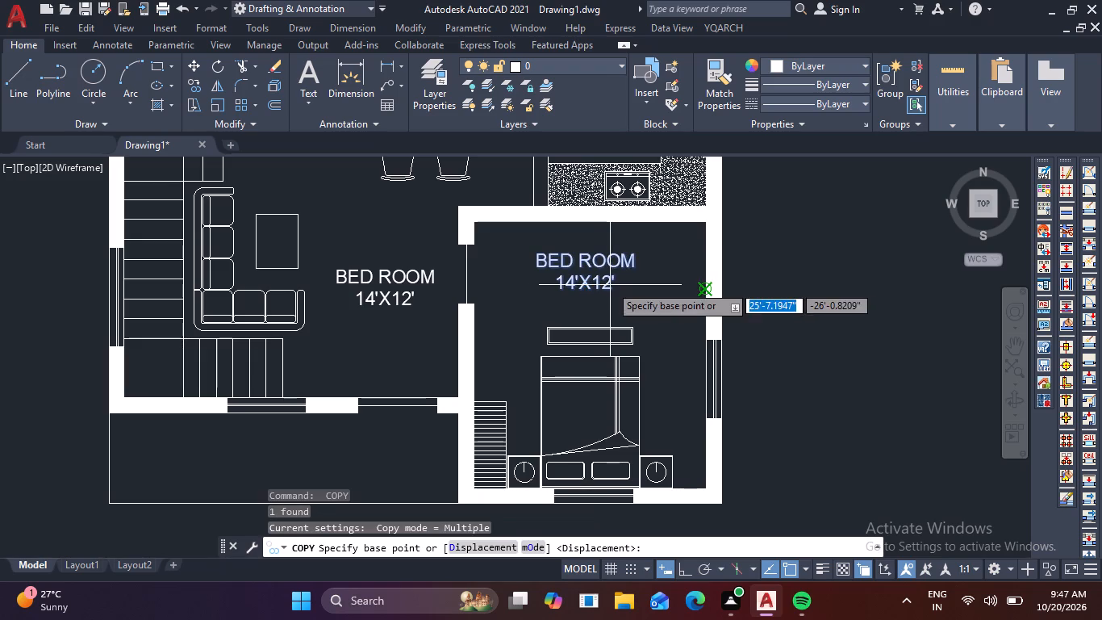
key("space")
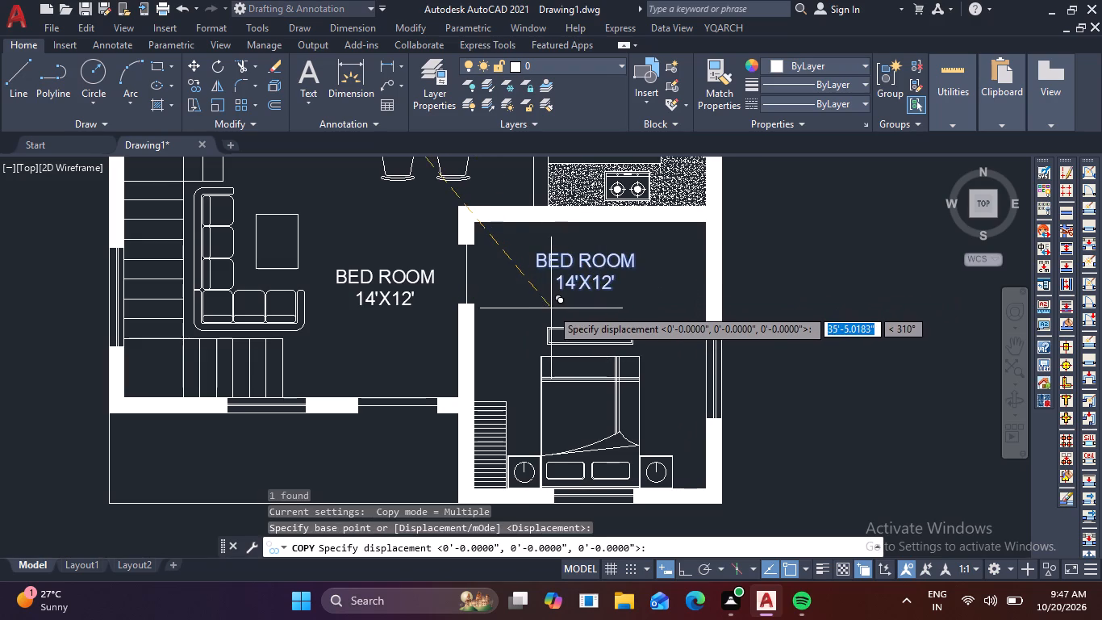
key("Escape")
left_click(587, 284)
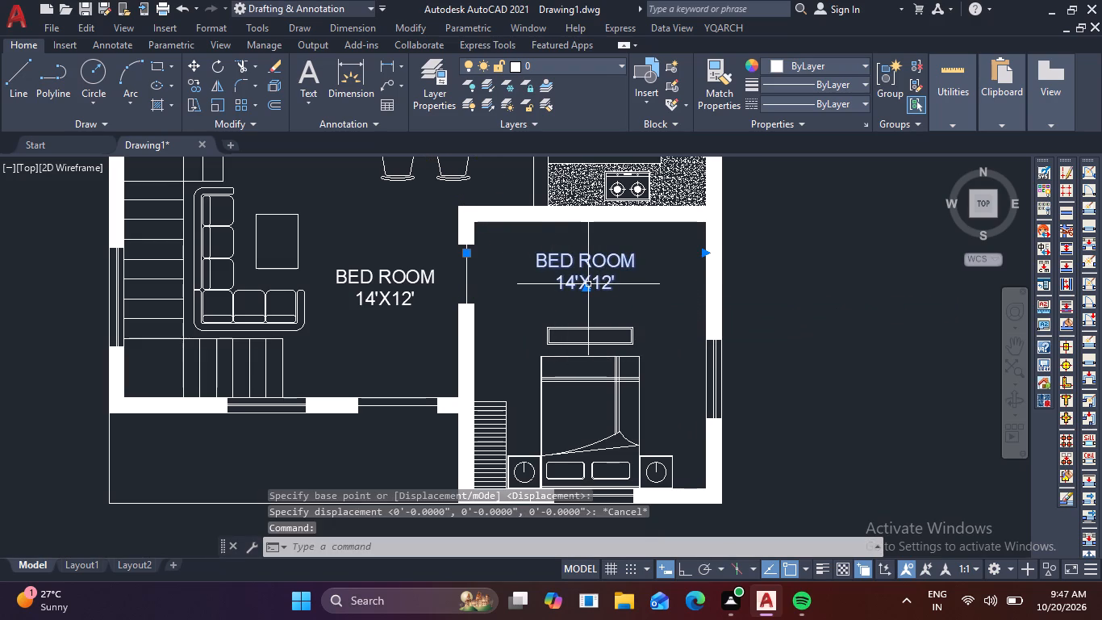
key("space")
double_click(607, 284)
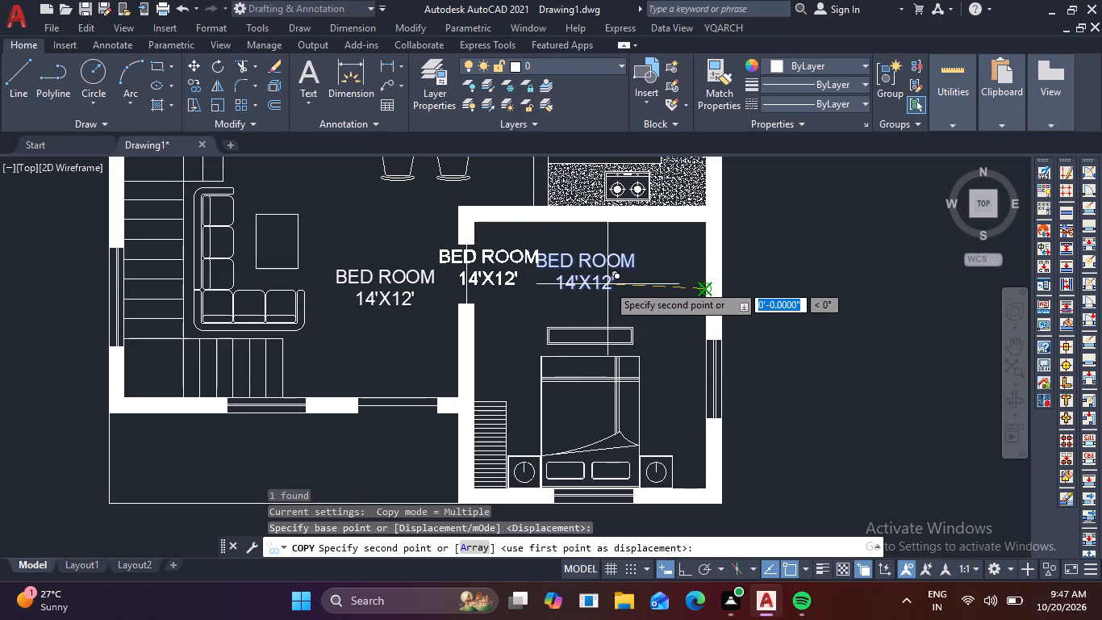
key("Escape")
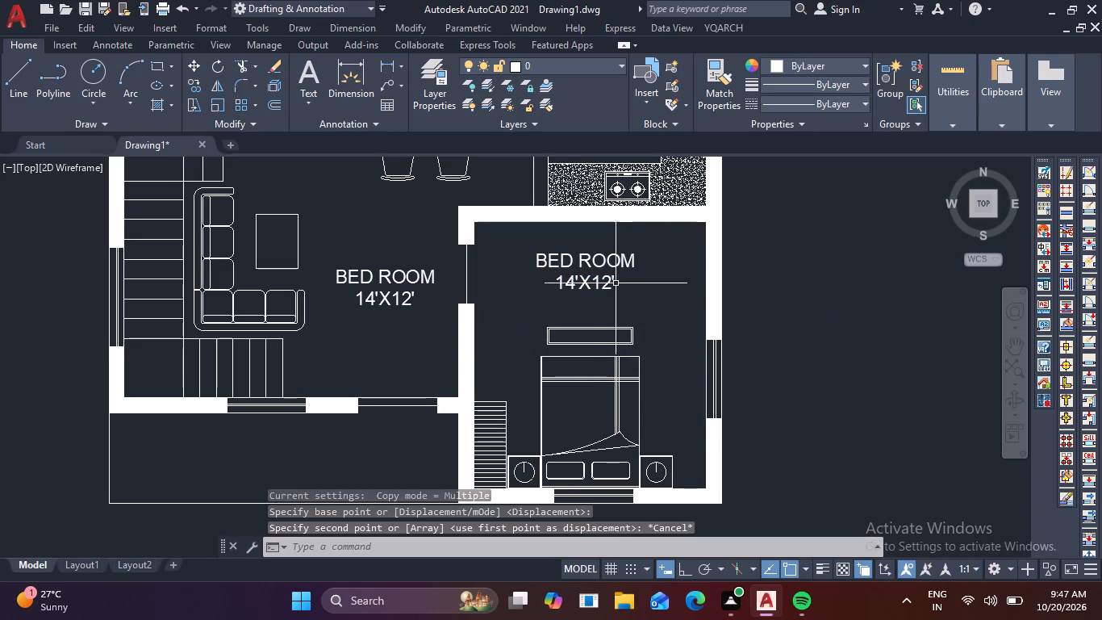
Change the size line of the label in the bedroom below the kitchen to 11'9"X13'6".
double_click(608, 283)
left_click(623, 287)
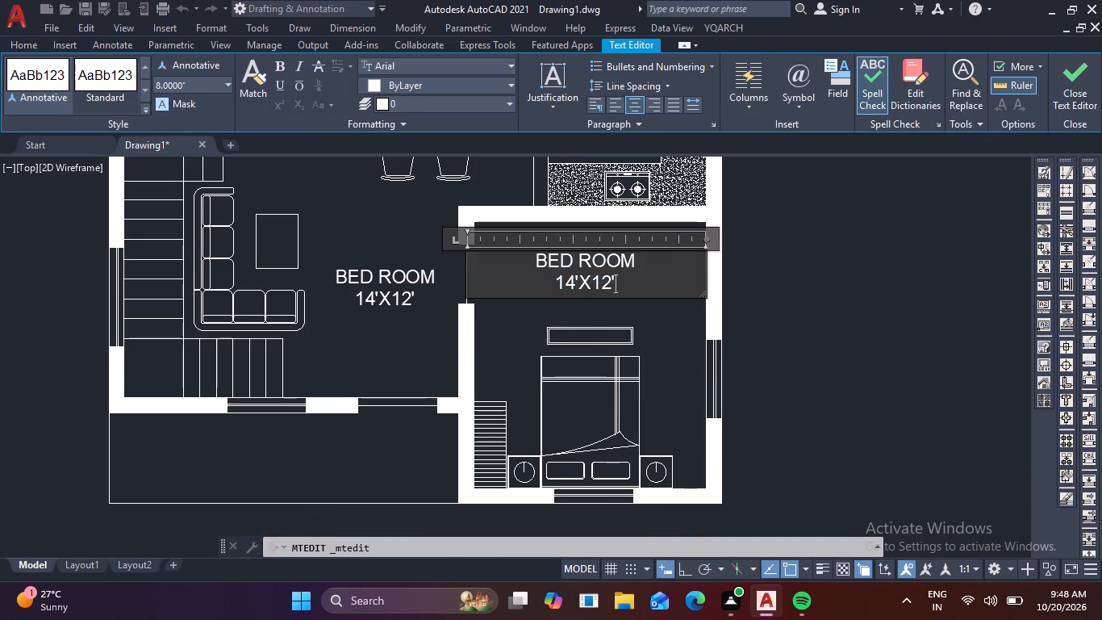
key("BackSpace")
key("BackSpace")
key("BackSpace")
key("BackSpace")
key("BackSpace")
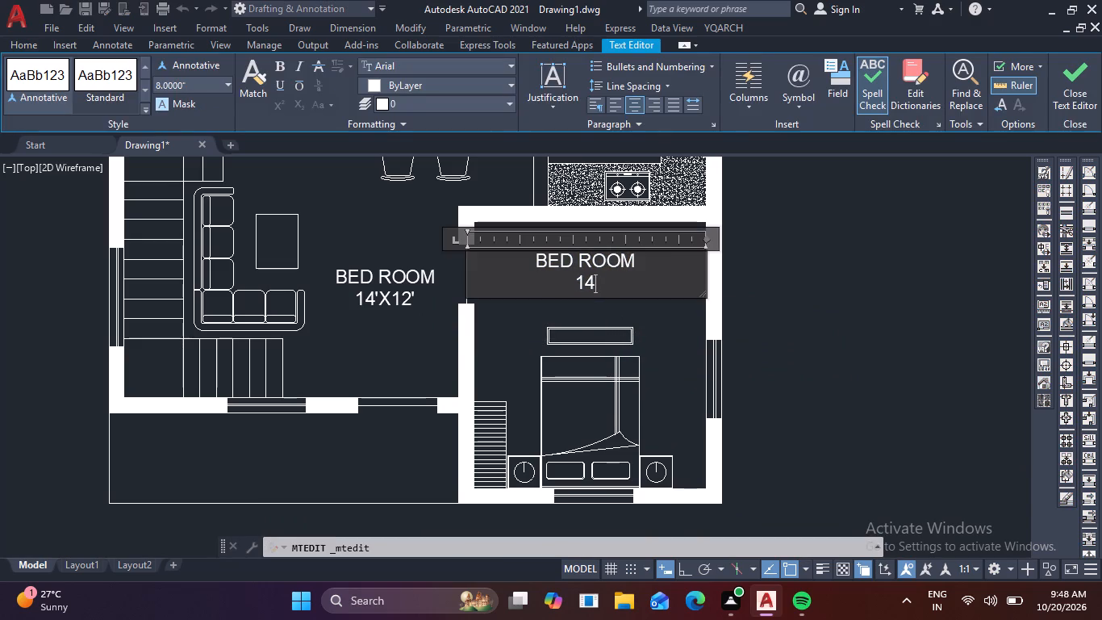
key("BackSpace")
key("BackSpace")
type("11'")
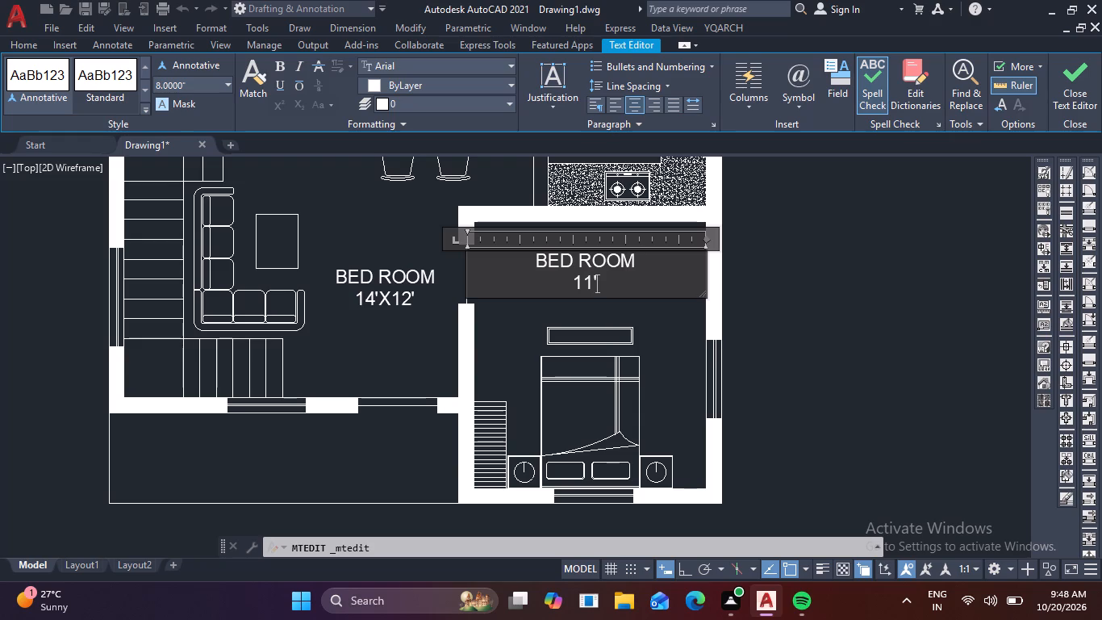
key("9")
type("\"X")
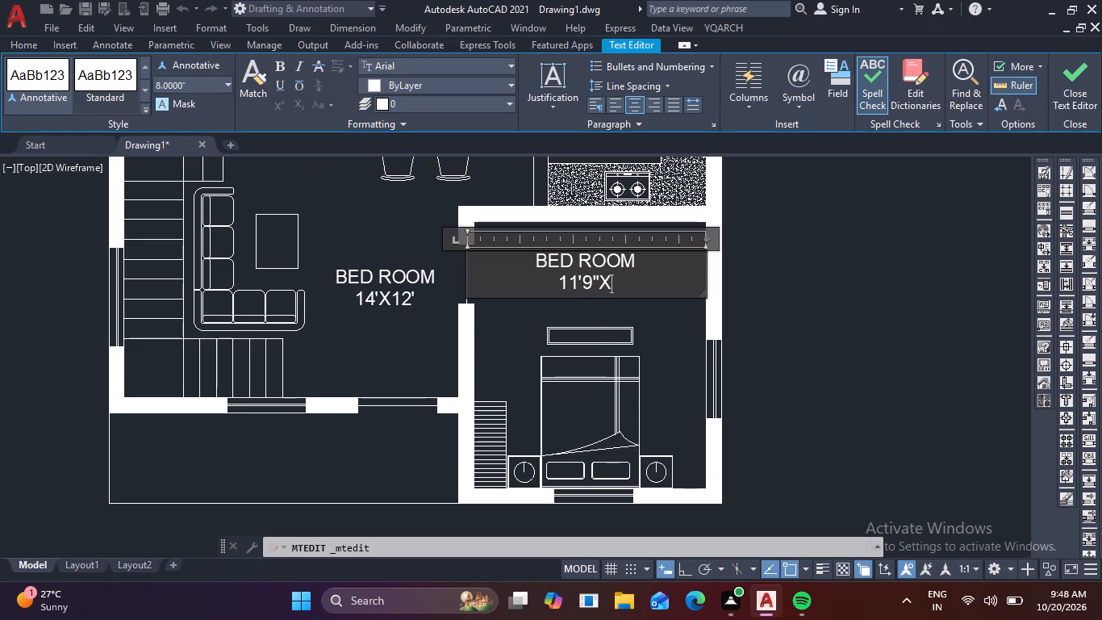
key("3")
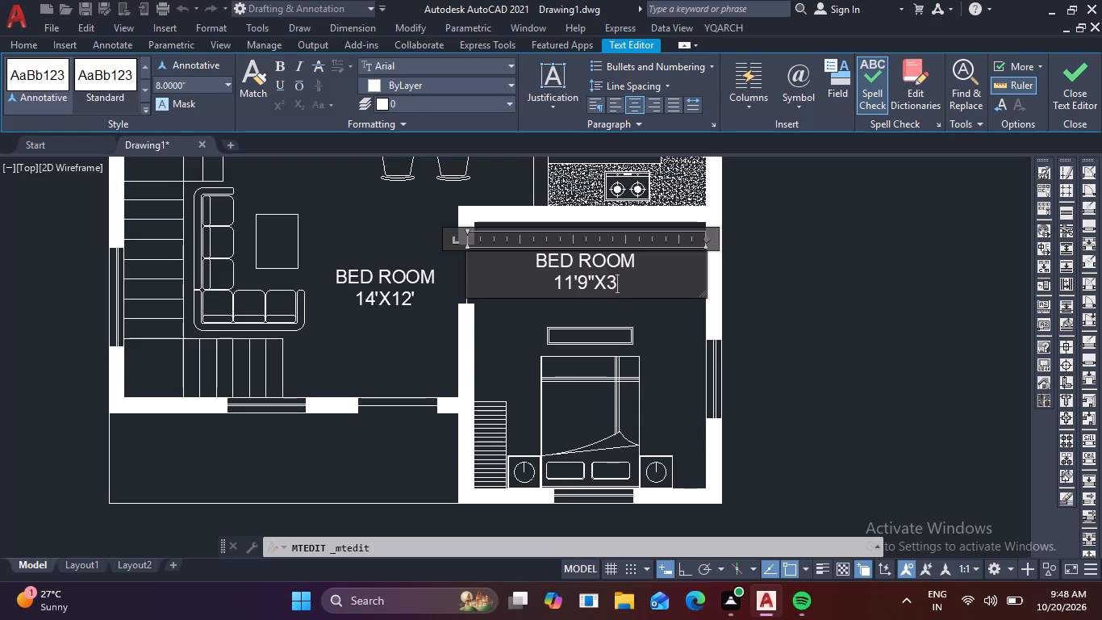
key("BackSpace")
key("1")
type("3'")
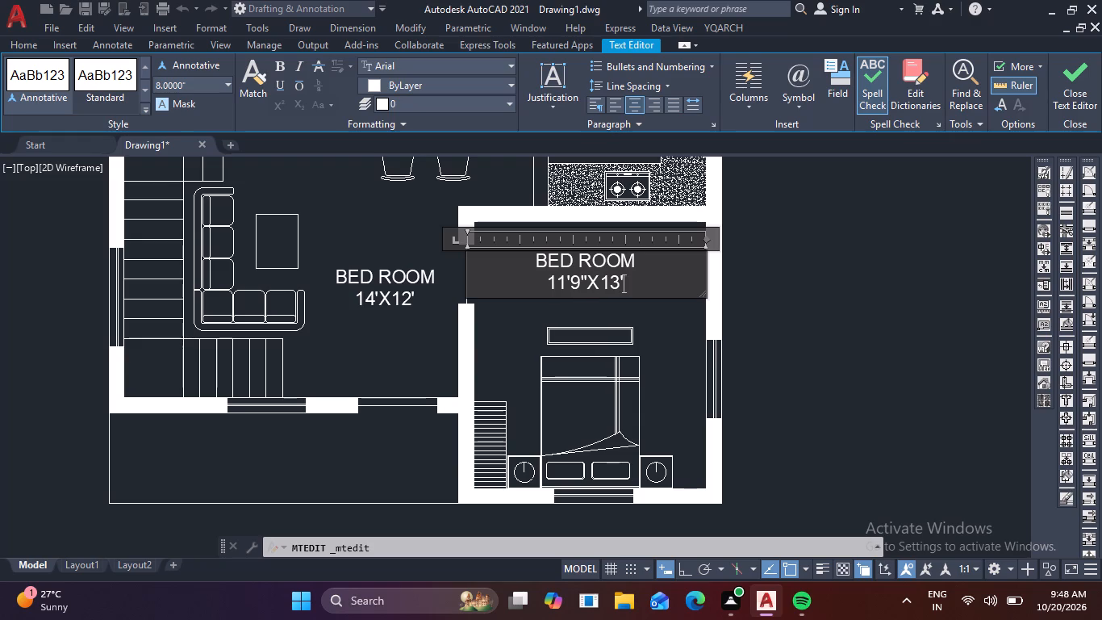
type("6\"")
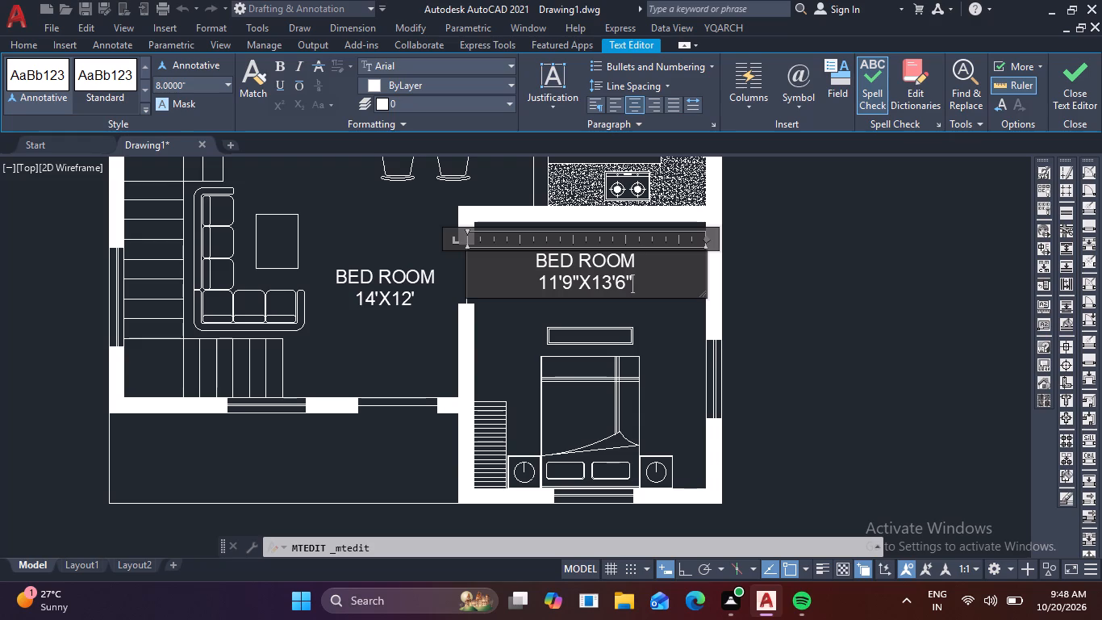
left_click(822, 242)
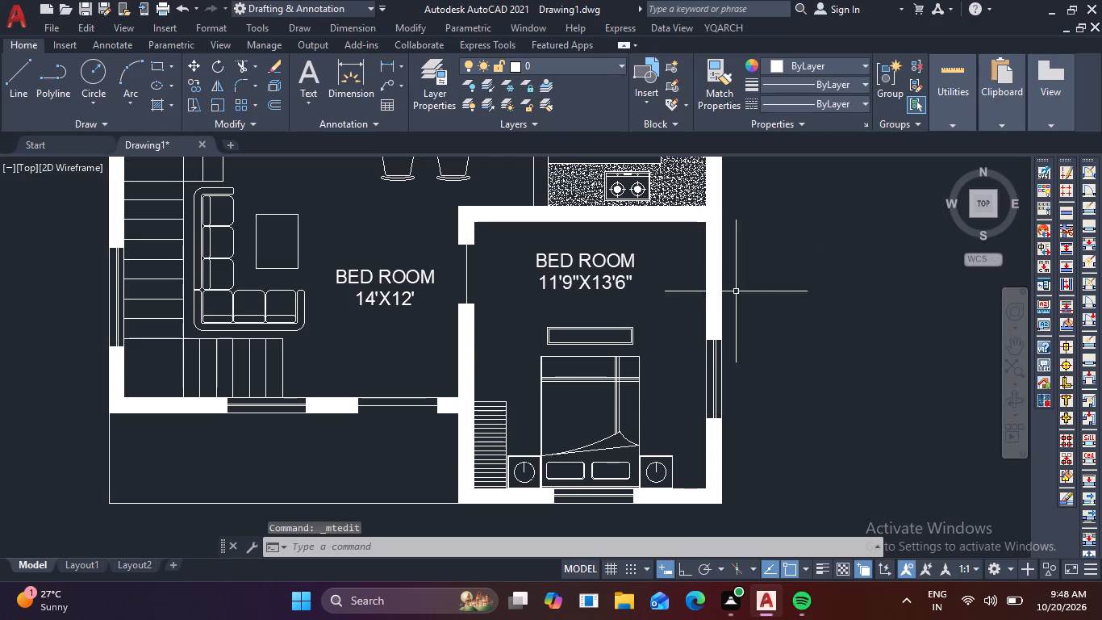
Replace the copied label text beside the sofa with DRAWING and the size 14'X20'8" on the second line.
scroll(403, 306, "up", 2)
left_click(408, 296)
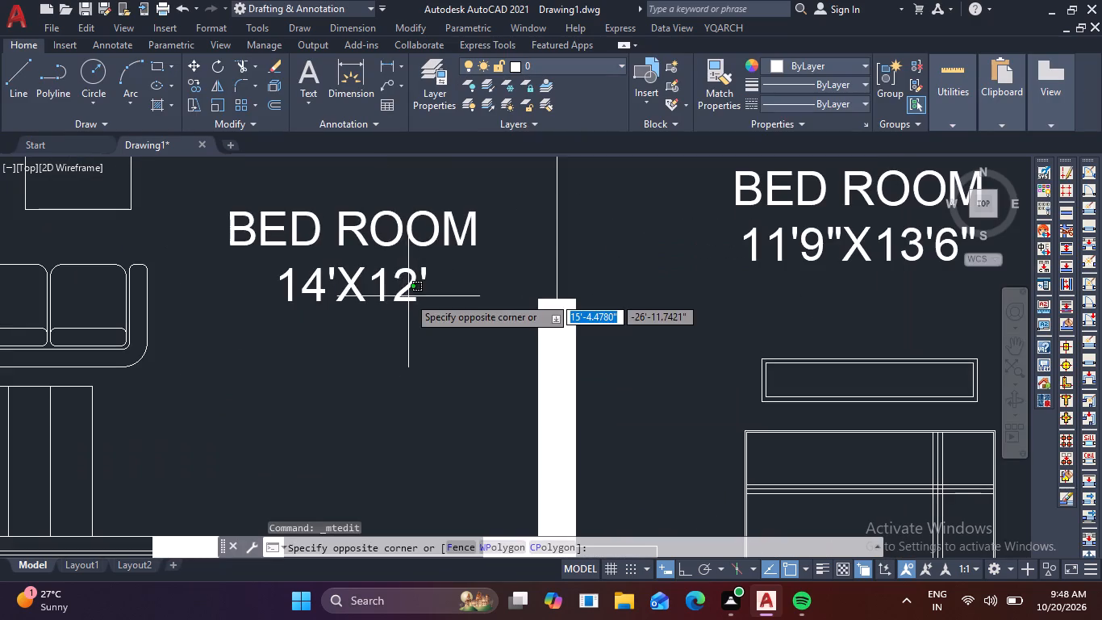
triple_click(399, 295)
left_click(509, 272)
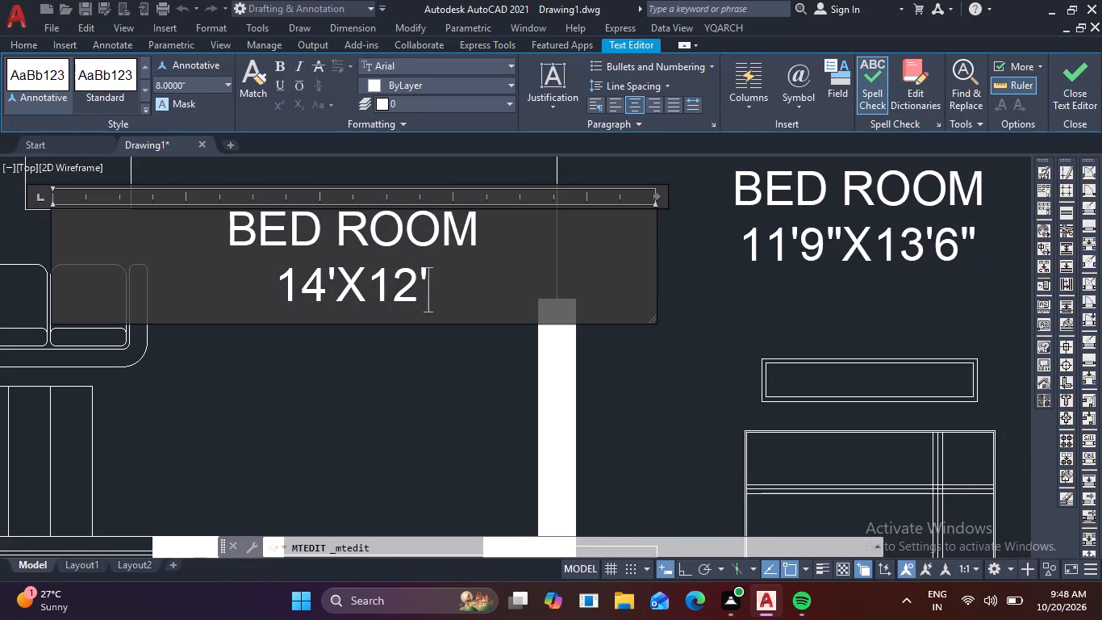
key("BackSpace")
key("BackSpace")
key("BackSpace")
key("BackSpace")
key("BackSpace")
key("BackSpace")
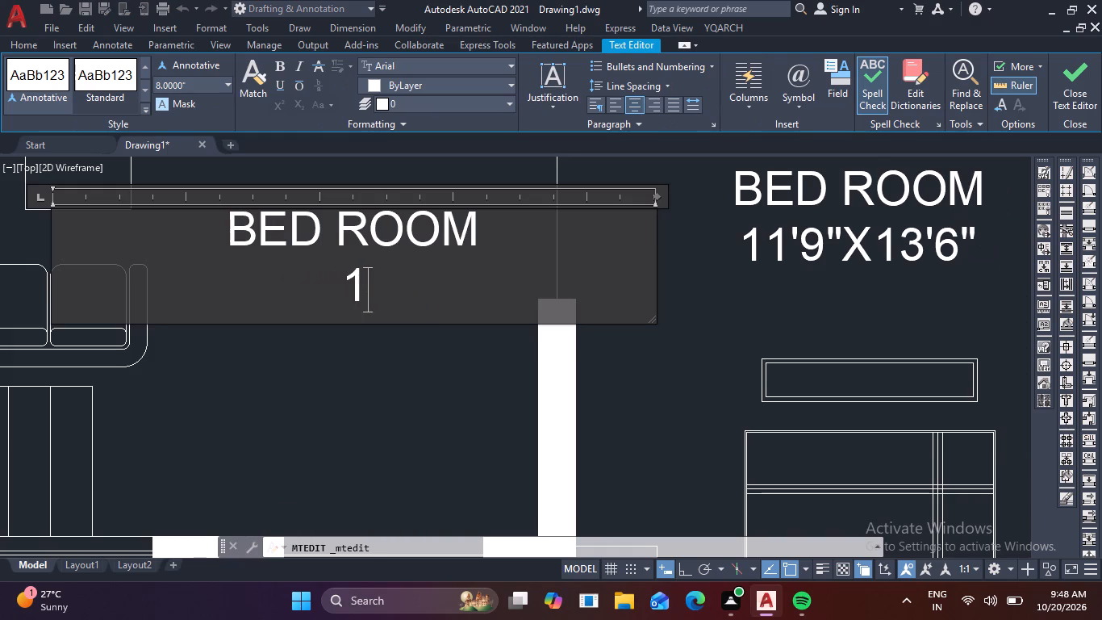
key("BackSpace")
key("BackSpace")
key("BackSpace")
key("BackSpace")
key("BackSpace")
key("BackSpace")
key("BackSpace")
key("BackSpace")
key("BackSpace")
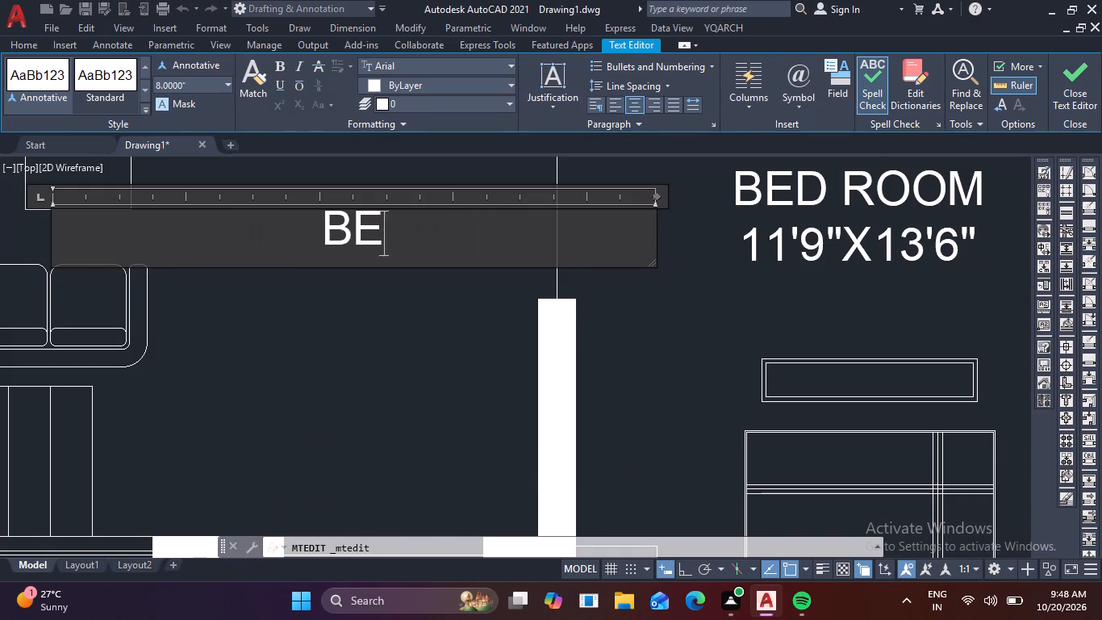
key("BackSpace")
key("BackSpace")
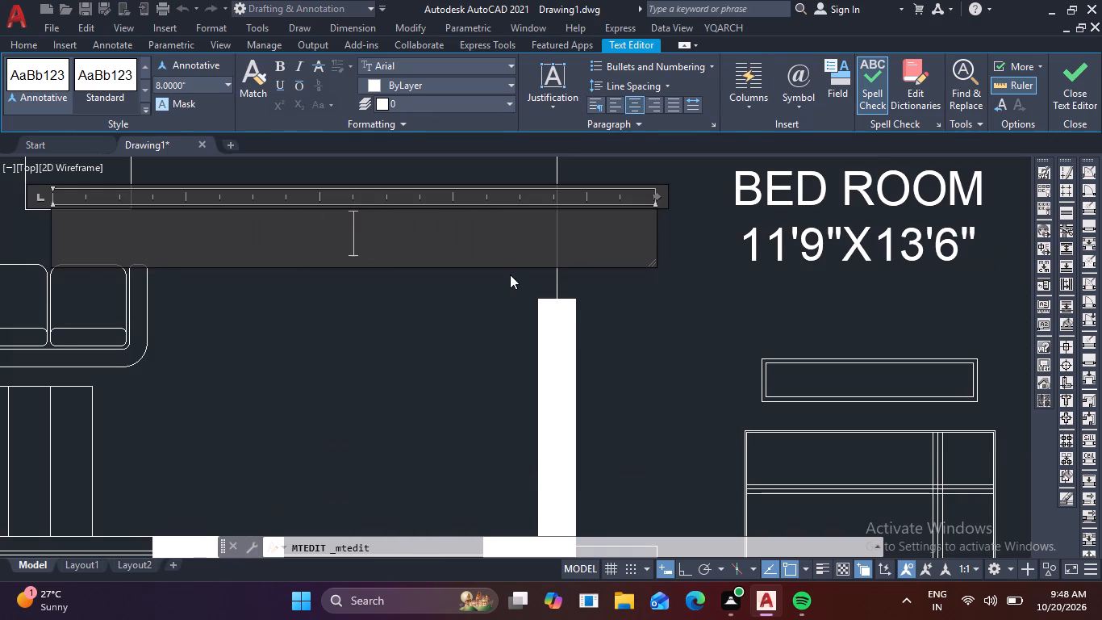
type("DRA")
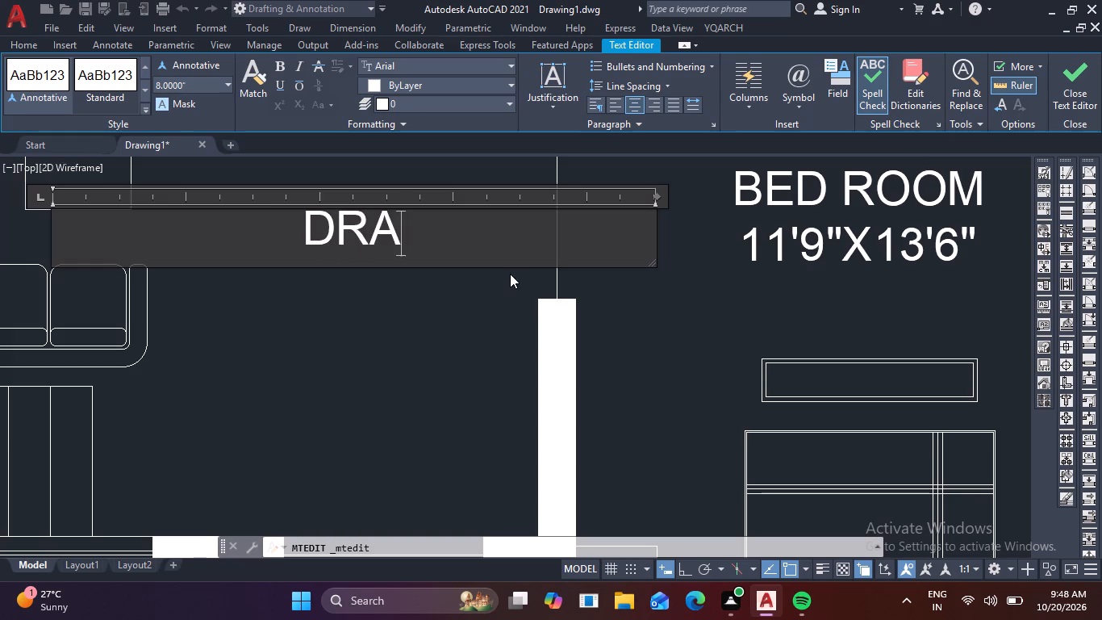
type("WINH")
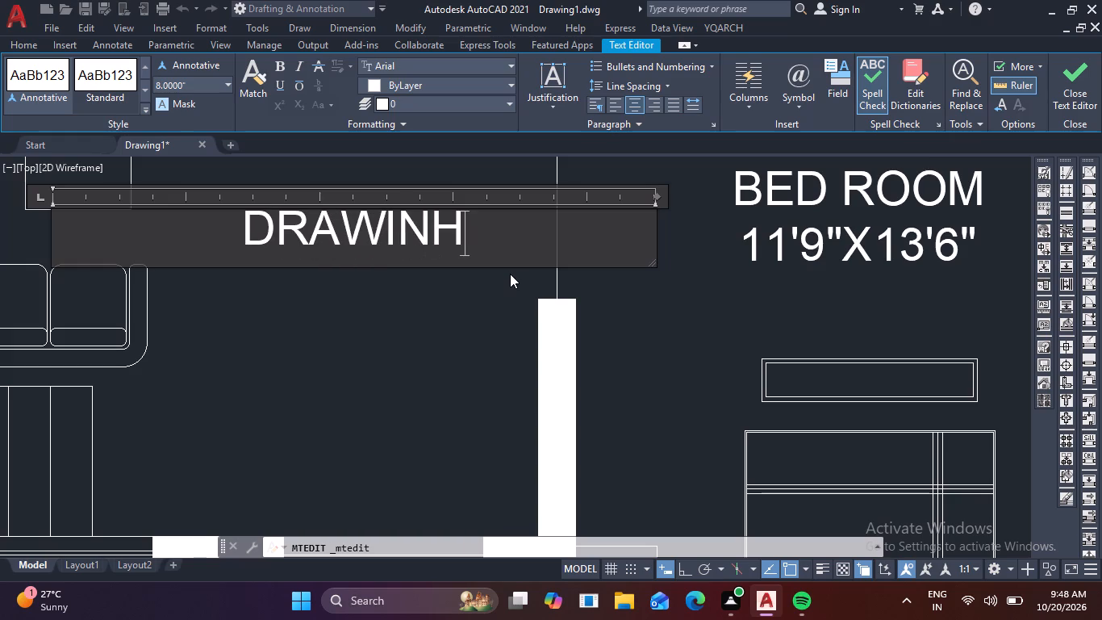
key("BackSpace")
key("g")
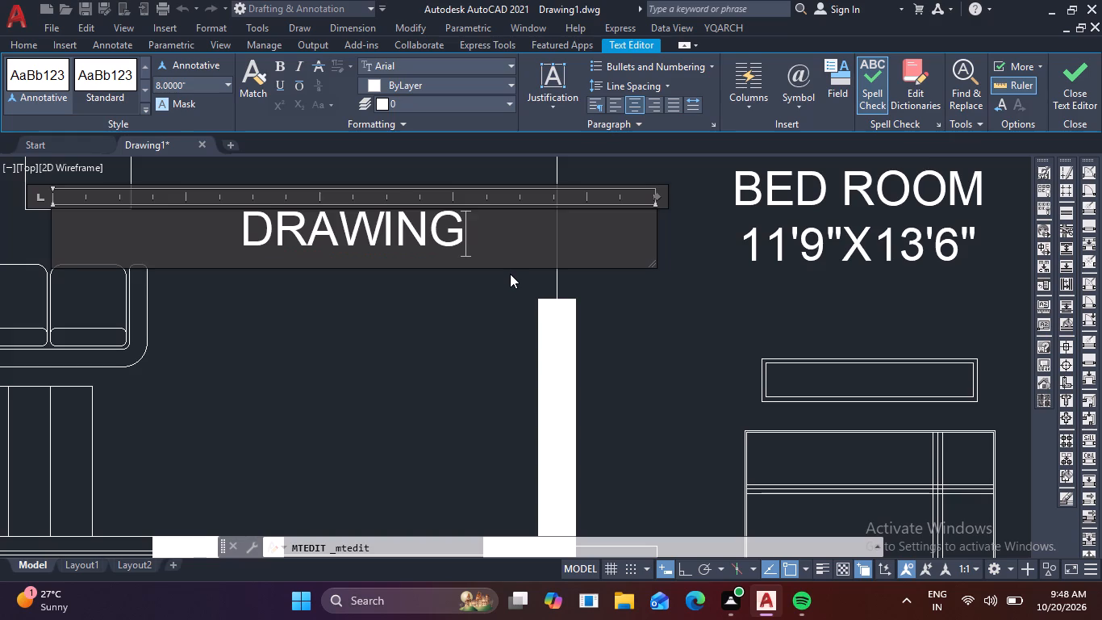
key("Return")
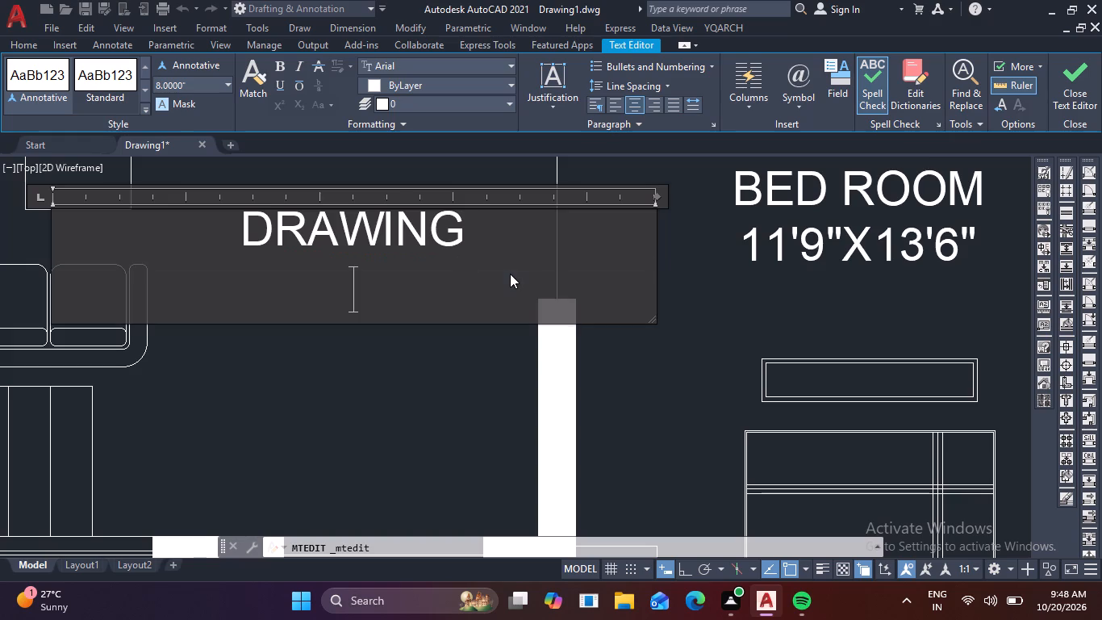
type("14")
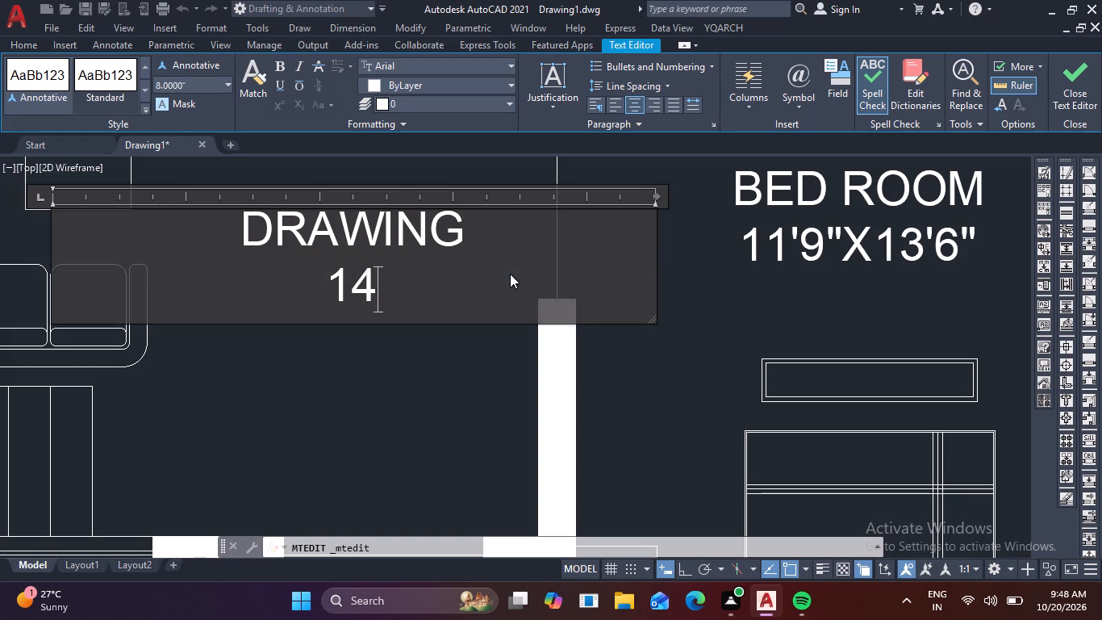
key("apostrophe")
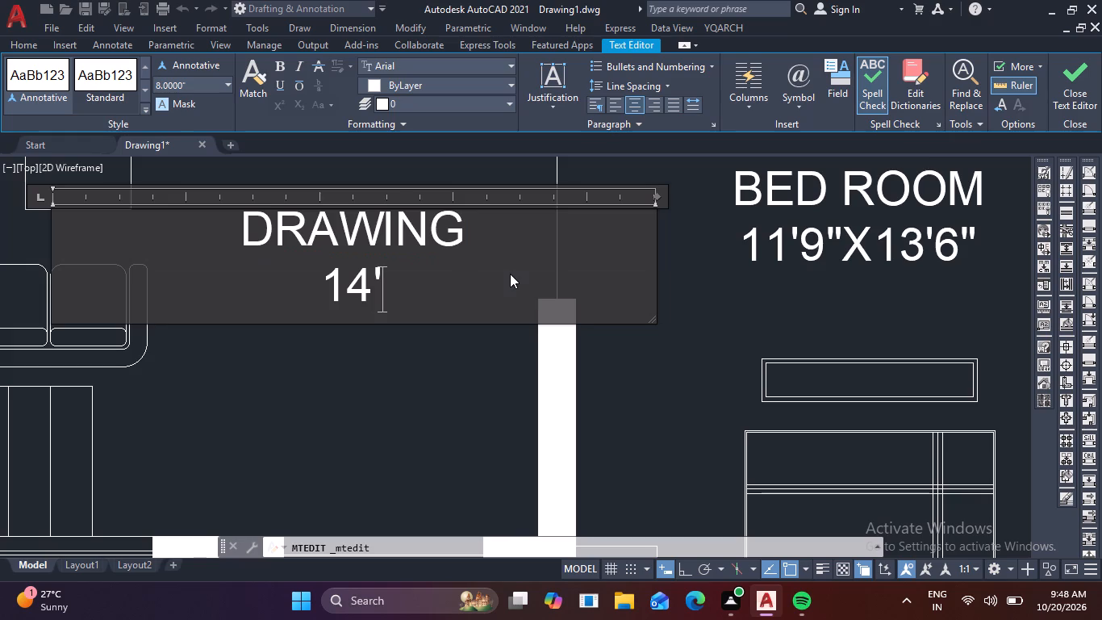
key("x")
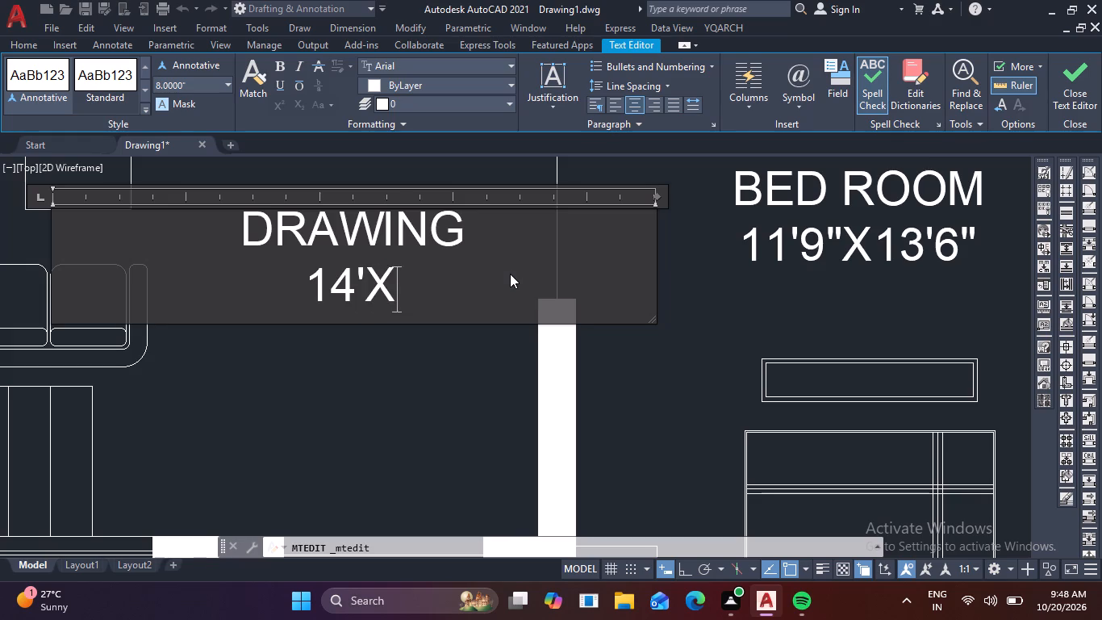
type("20")
key("apostrophe")
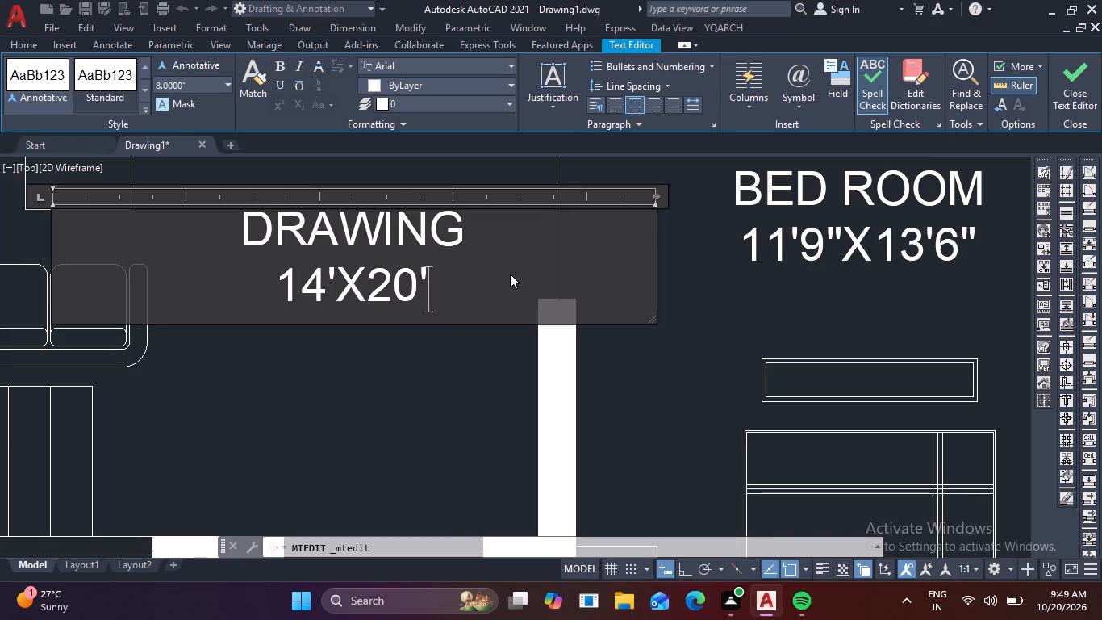
key("8")
key("shift+quotedbl")
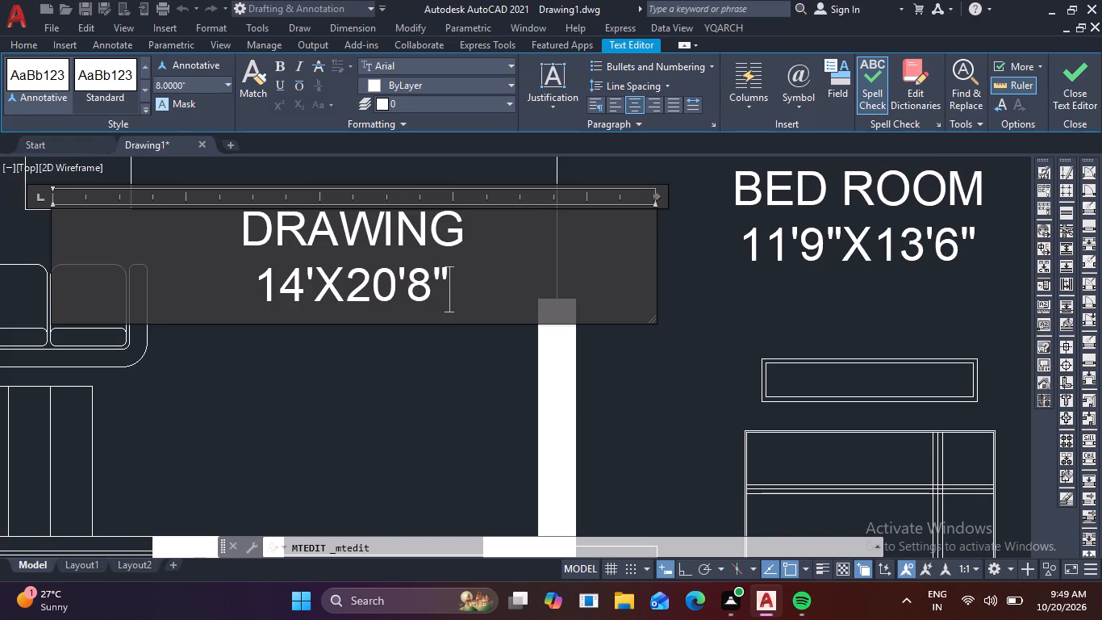
left_click(420, 429)
Replace the copied label text in the kitchen with KITCHEN and the size 8'X11' on the second line.
scroll(393, 413, "down", 2)
middle_click_drag(433, 290, 382, 380)
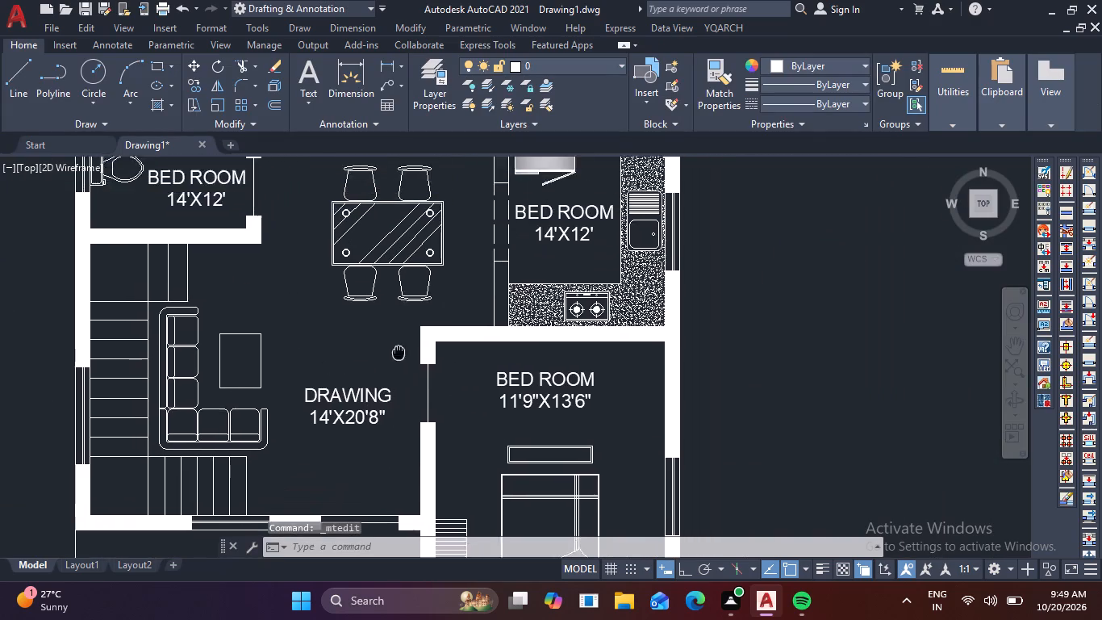
middle_click_drag(382, 380, 349, 408)
scroll(487, 242, "up", 2)
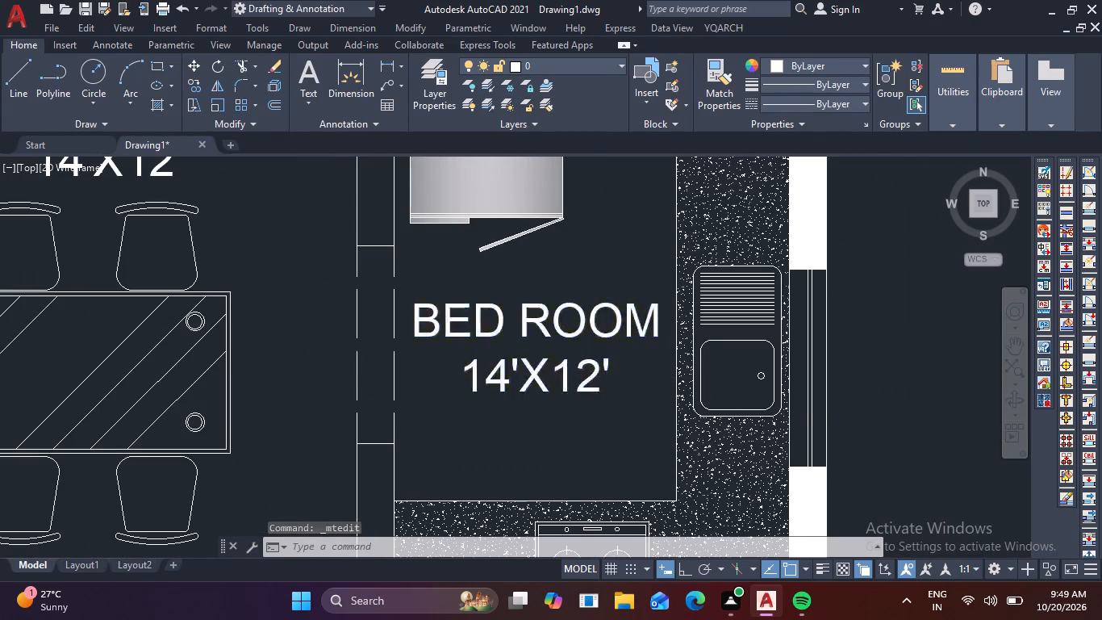
double_click(594, 375)
left_click(629, 371)
key("BackSpace")
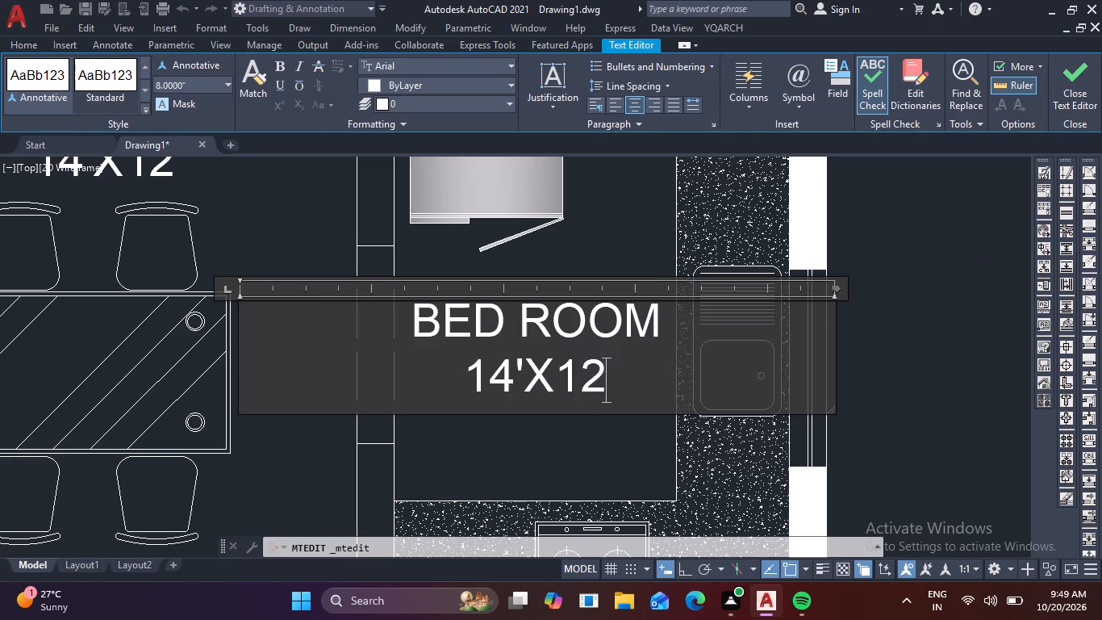
key("BackSpace")
key("BackSpace")
key("BackSpace")
key("BackSpace")
key("BackSpace")
key("BackSpace")
key("BackSpace")
key("BackSpace")
key("BackSpace")
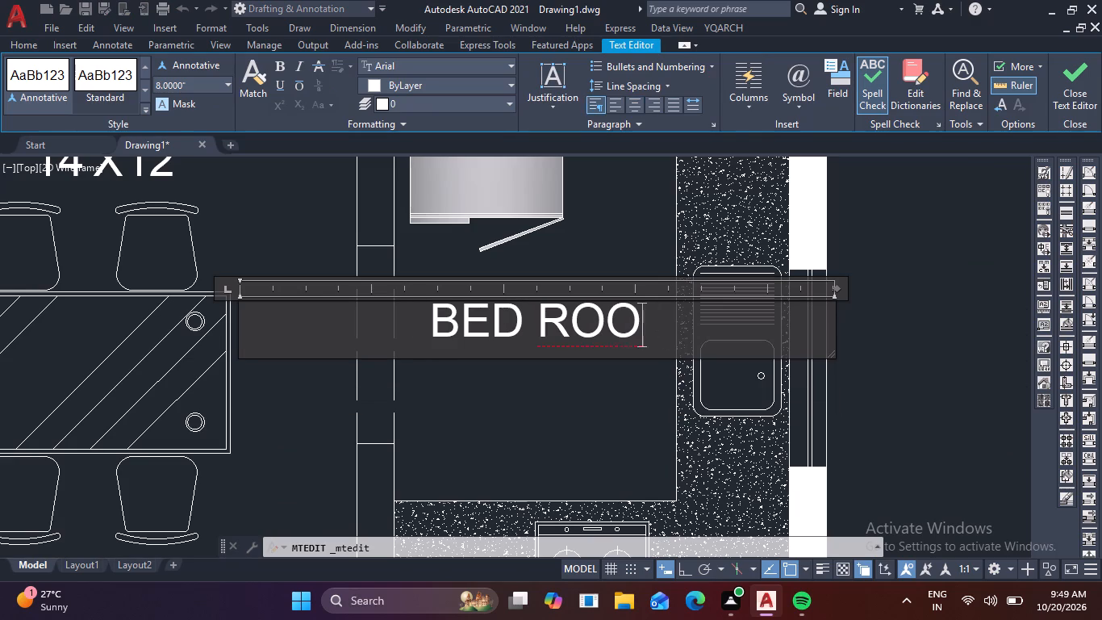
key("BackSpace")
key("BackSpace")
key("BackSpace")
key("BackSpace")
key("BackSpace")
key("BackSpace")
key("BackSpace")
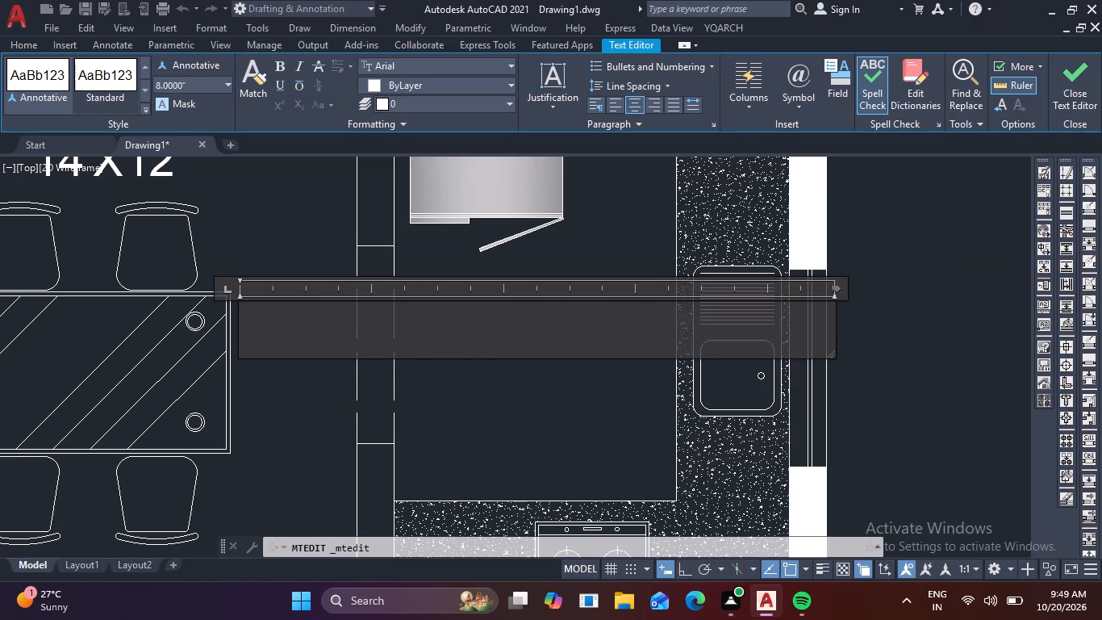
type("KI")
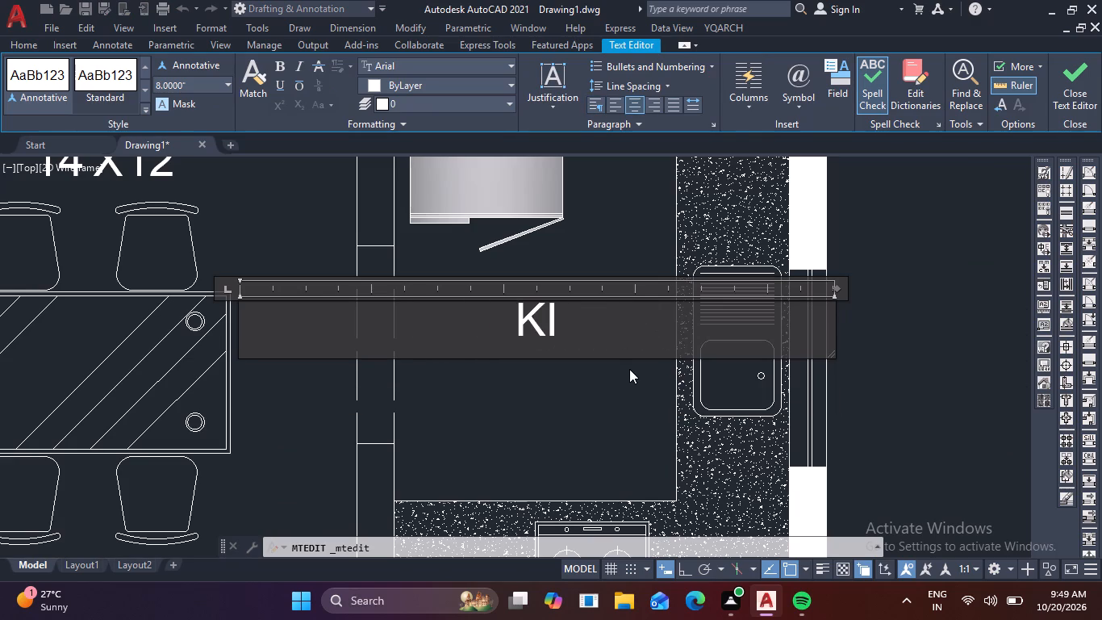
type("TCHE")
key("n")
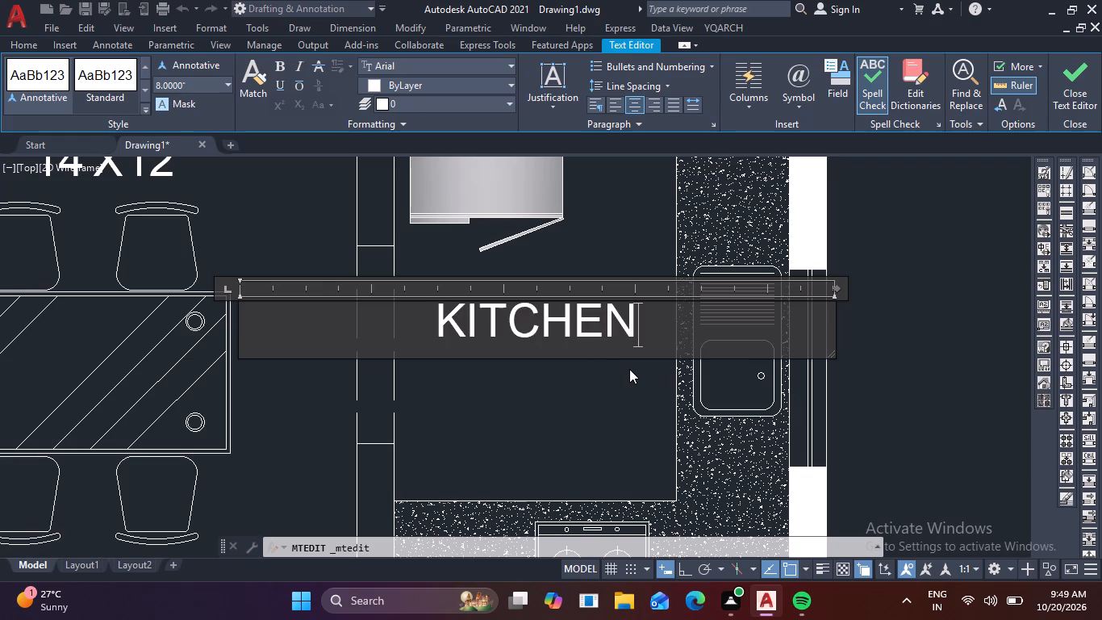
key("Return")
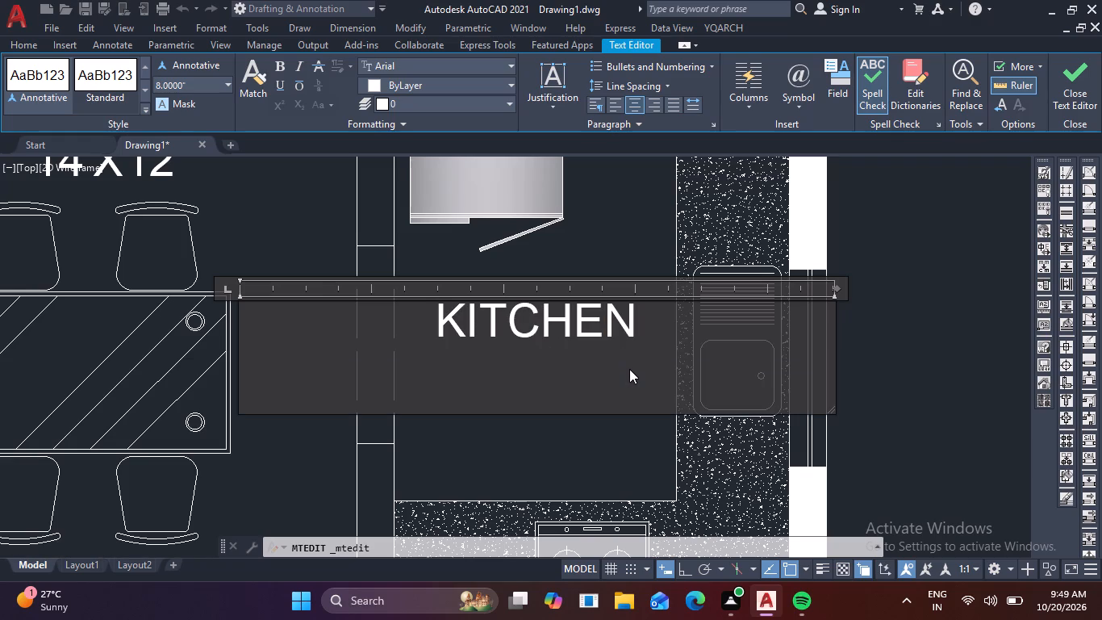
type("8'")
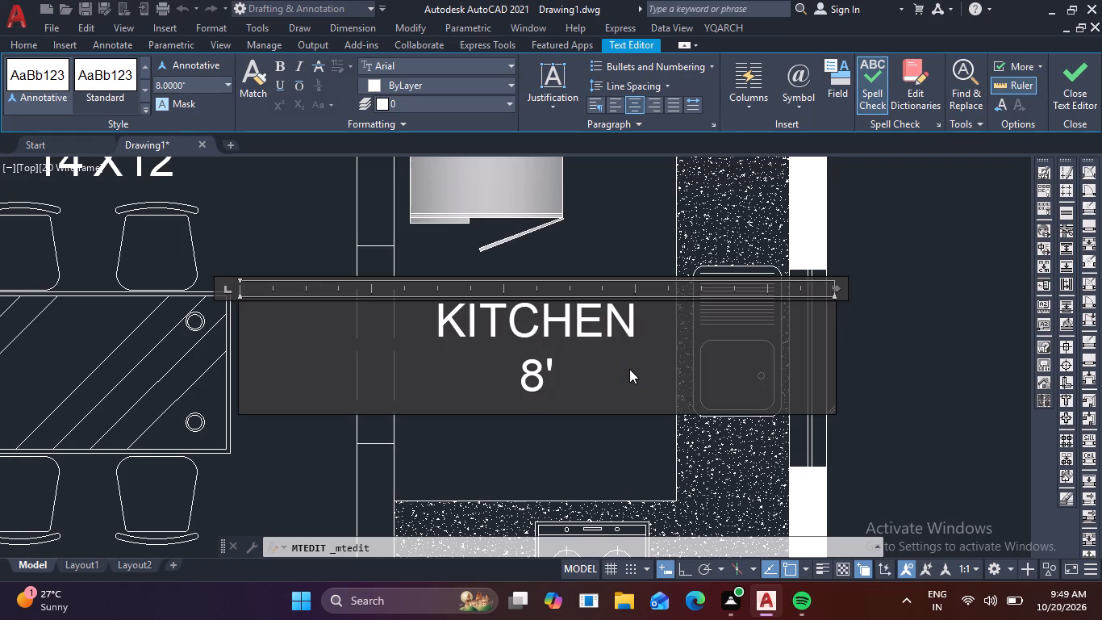
key("x")
type("11'")
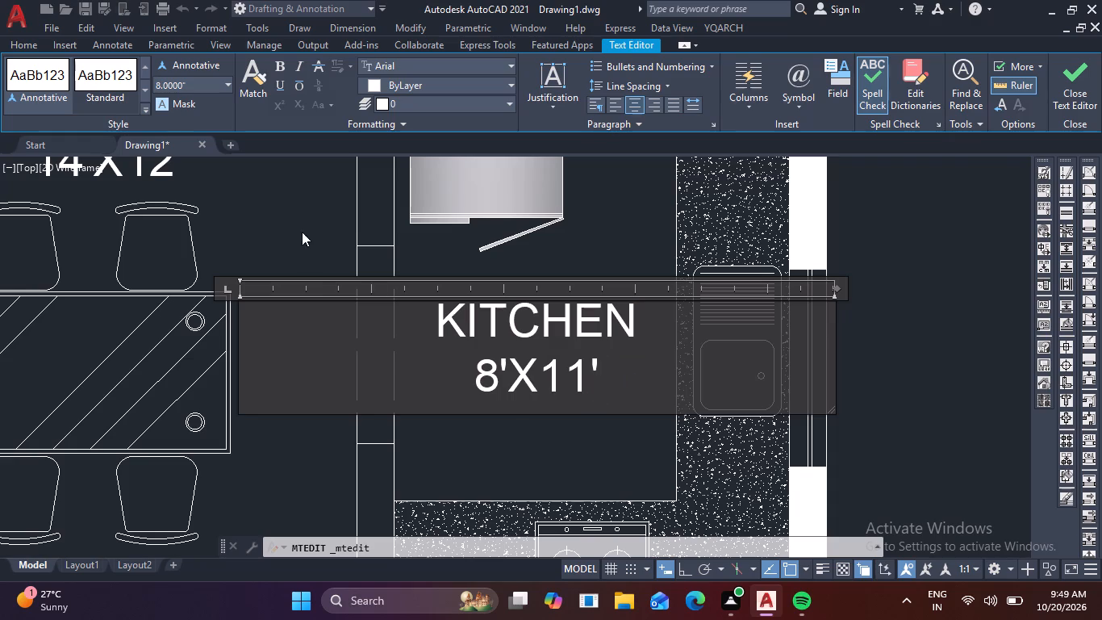
left_click(298, 220)
Replace the copied label text above the dining table with DINING and the size 12'4"X11' on the second line.
scroll(282, 250, "down", 2)
middle_click_drag(283, 262, 385, 325)
scroll(332, 287, "up", 1)
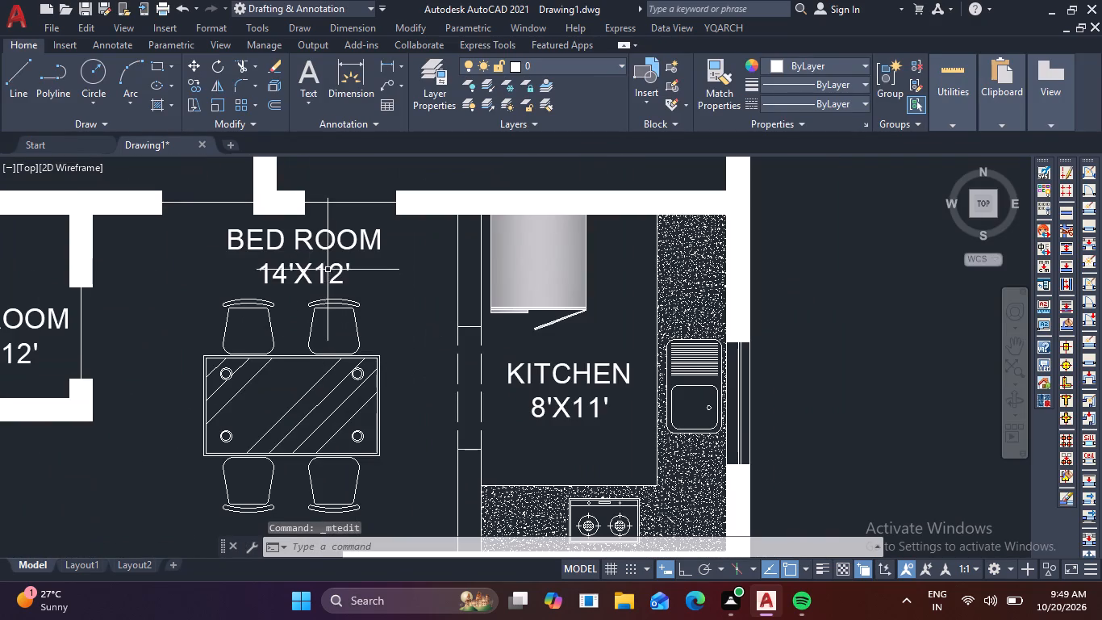
double_click(330, 266)
left_click(382, 272)
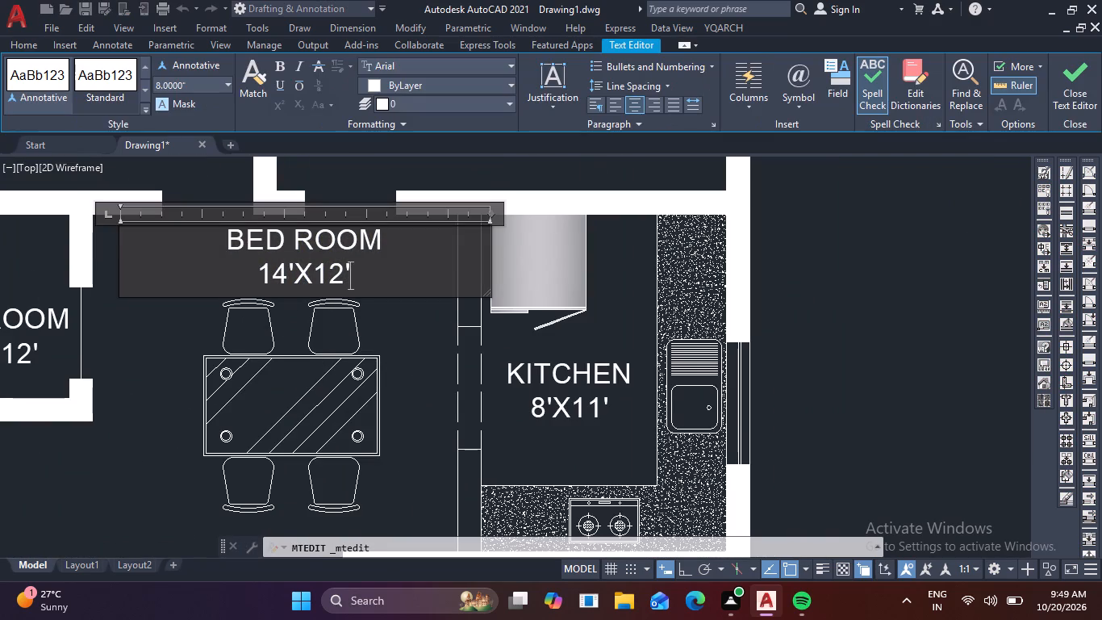
key("BackSpace")
key("BackSpace")
key("BackSpace")
key("BackSpace")
key("BackSpace")
key("BackSpace")
key("BackSpace")
key("BackSpace")
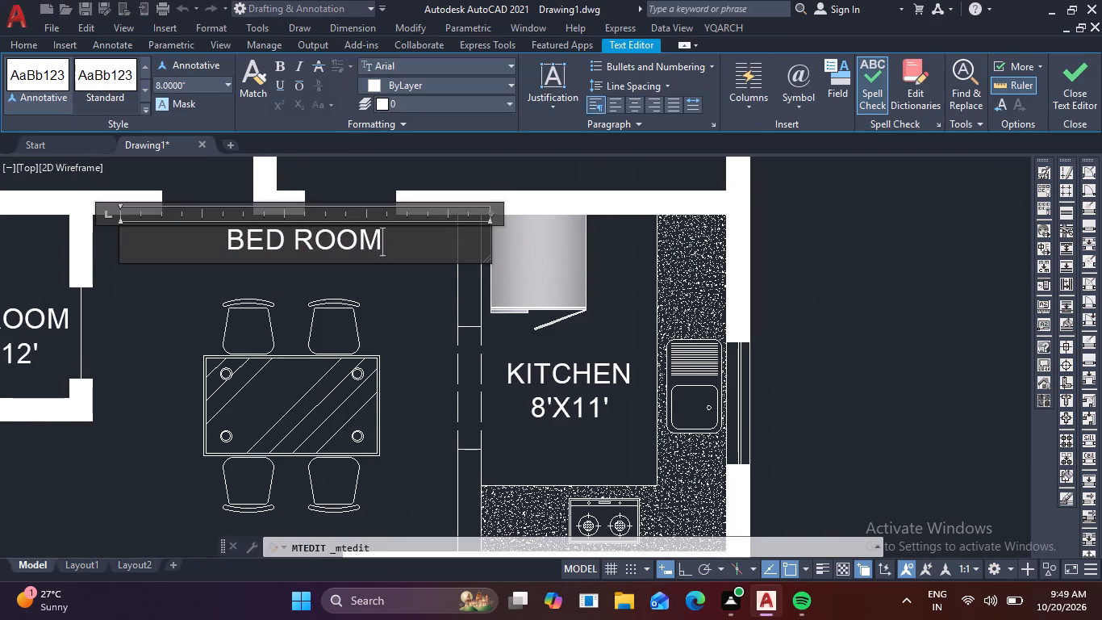
key("BackSpace")
key("BackSpace")
key("BackSpace")
key("BackSpace")
key("BackSpace")
key("BackSpace")
key("BackSpace")
key("BackSpace")
key("BackSpace")
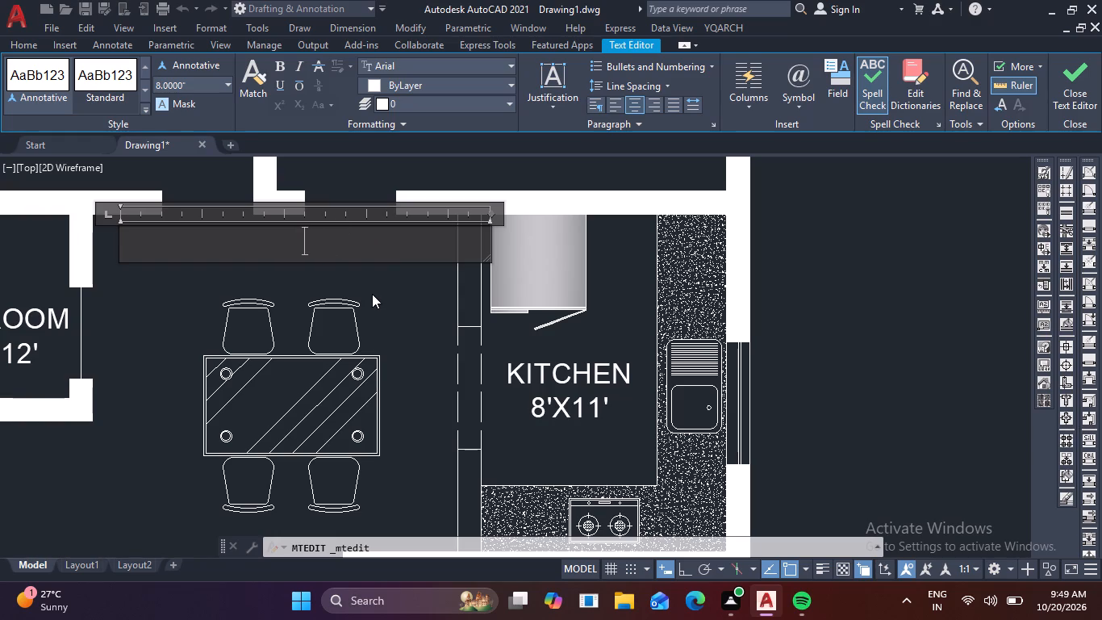
type("DINING")
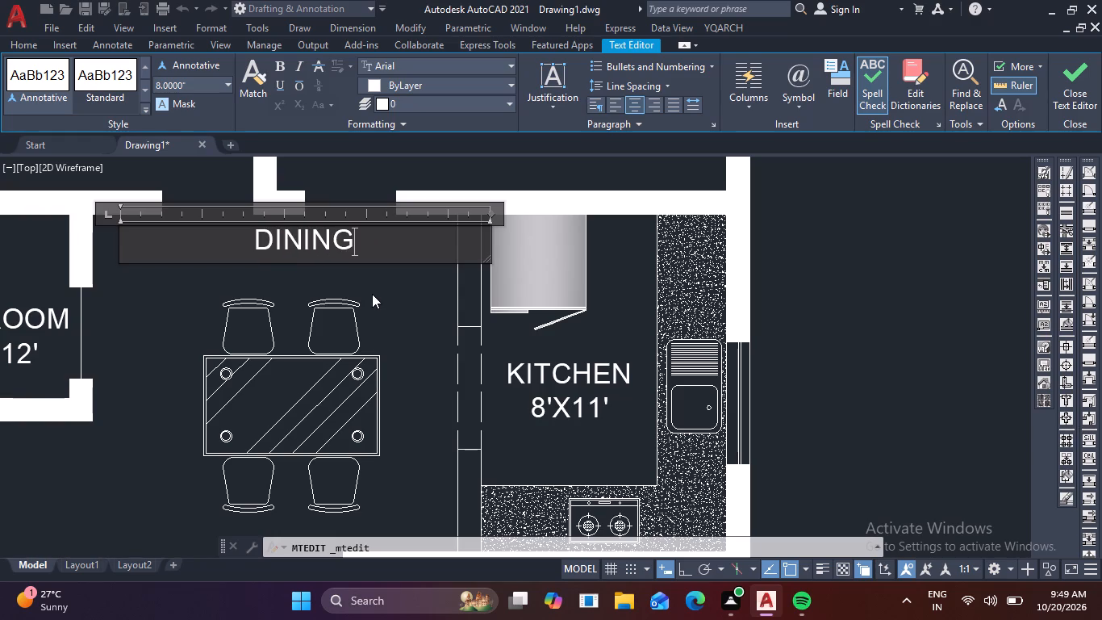
key("Return")
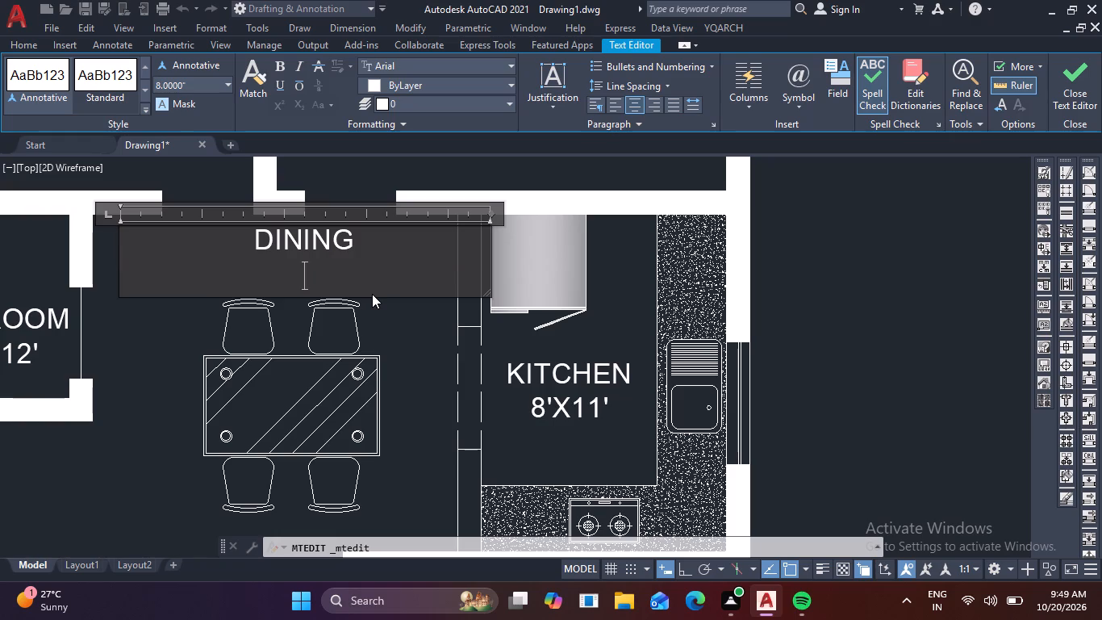
type("12'4")
key("shift+quotedbl")
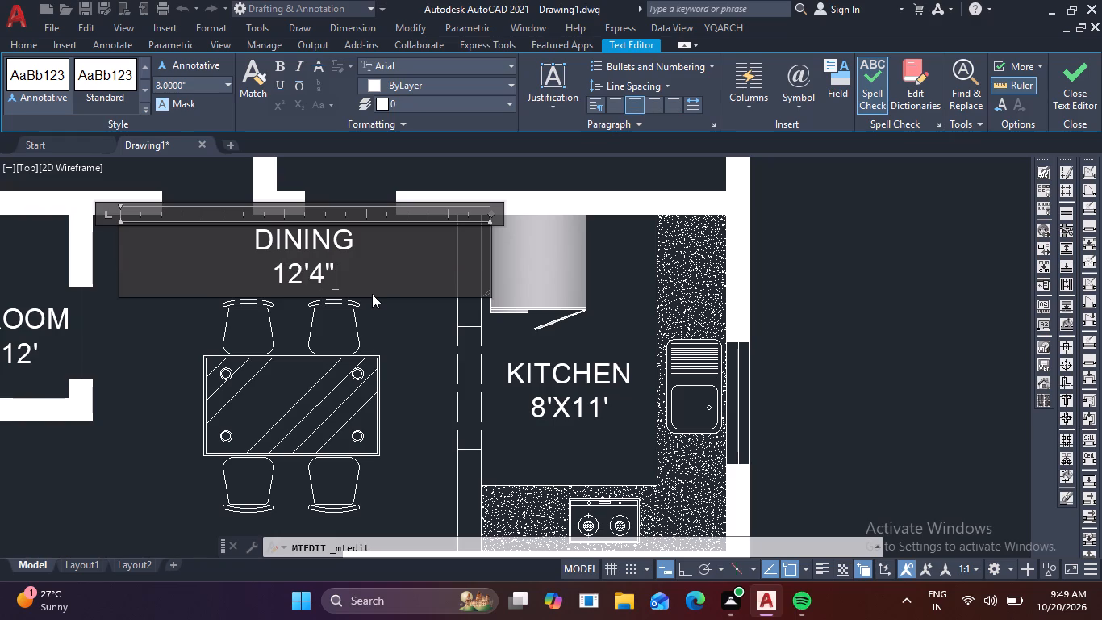
key("x")
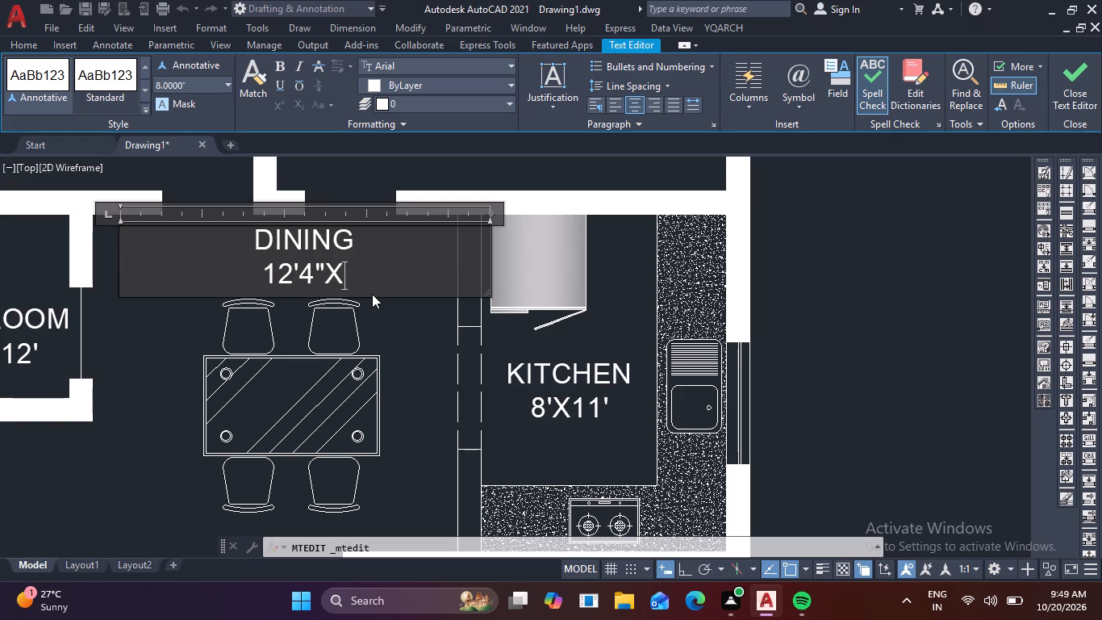
type("11")
key("apostrophe")
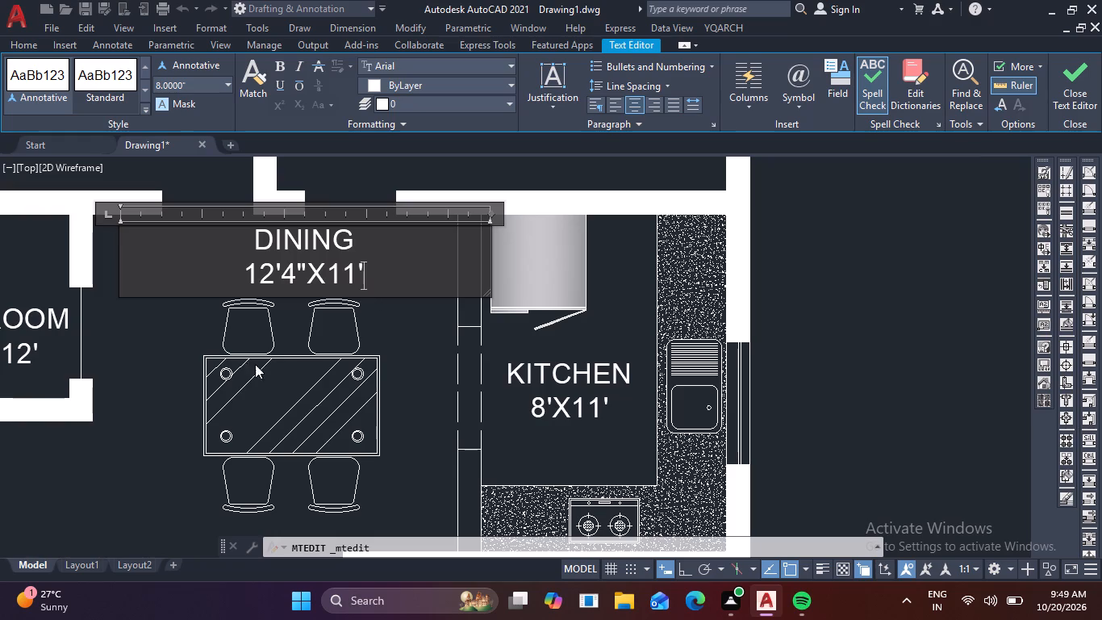
left_click(166, 379)
Replace the copied label text beside the WC with TOITET and the size 8'X6' on the second line.
middle_click_drag(139, 391, 449, 341)
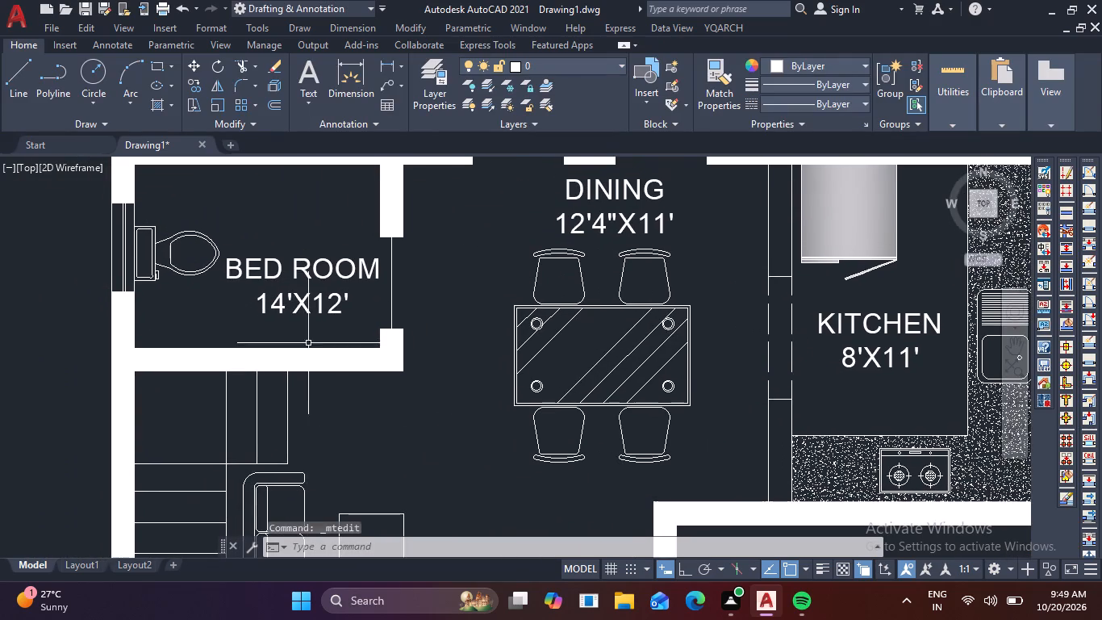
double_click(326, 311)
triple_click(336, 305)
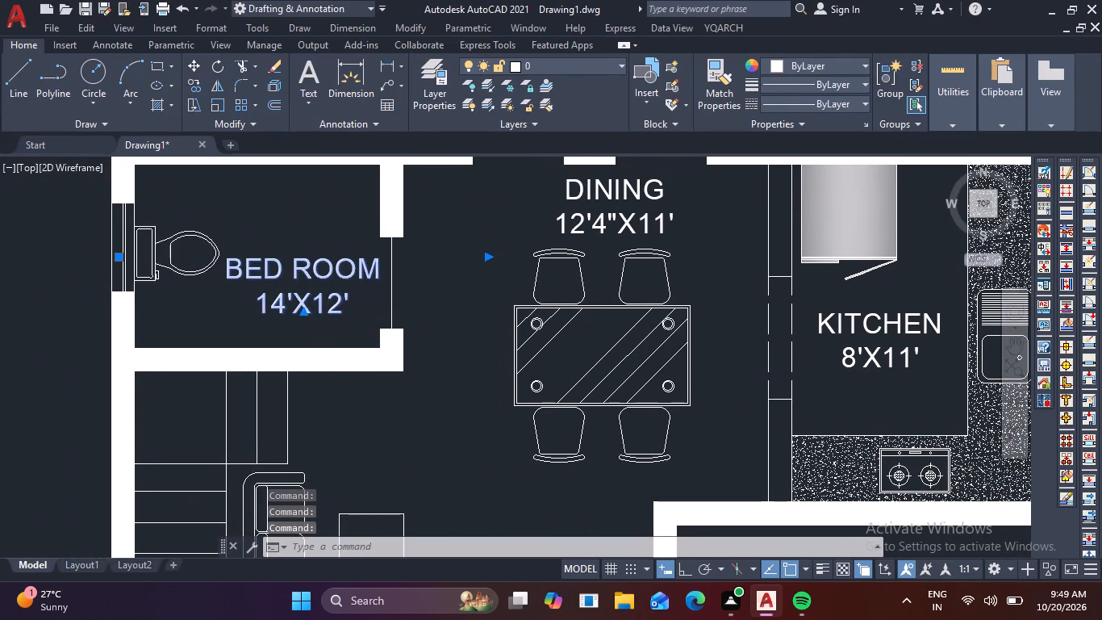
left_click(380, 300)
key("BackSpace")
key("BackSpace")
key("BackSpace")
key("BackSpace")
key("BackSpace")
key("BackSpace")
key("BackSpace")
key("BackSpace")
key("BackSpace")
key("BackSpace")
key("BackSpace")
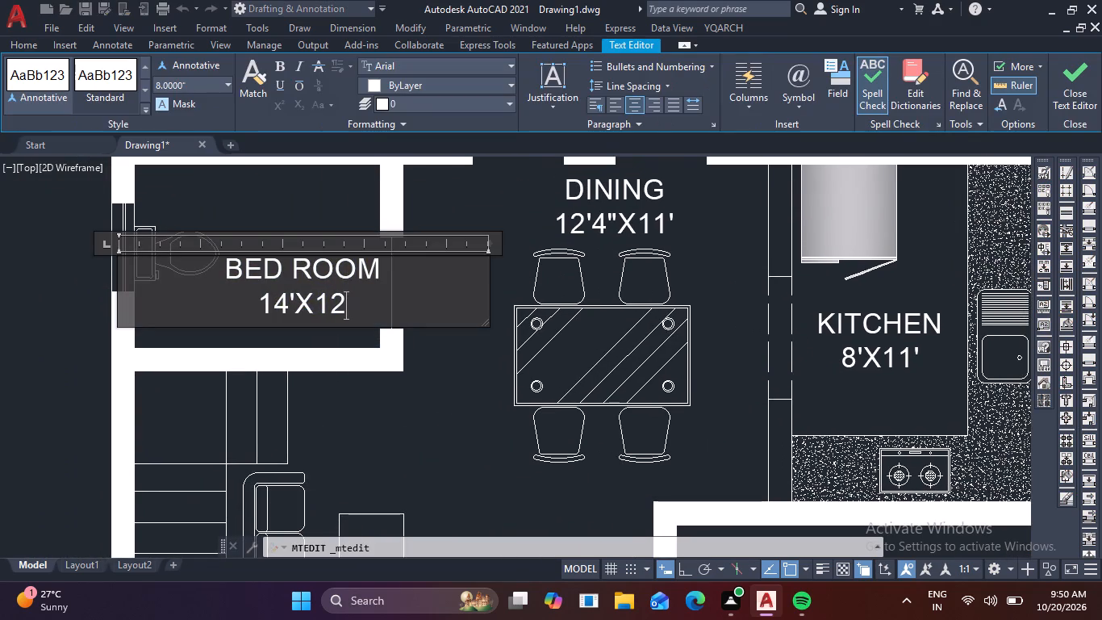
key("BackSpace")
key("BackSpace")
key("BackSpace")
key("BackSpace")
key("BackSpace")
key("BackSpace")
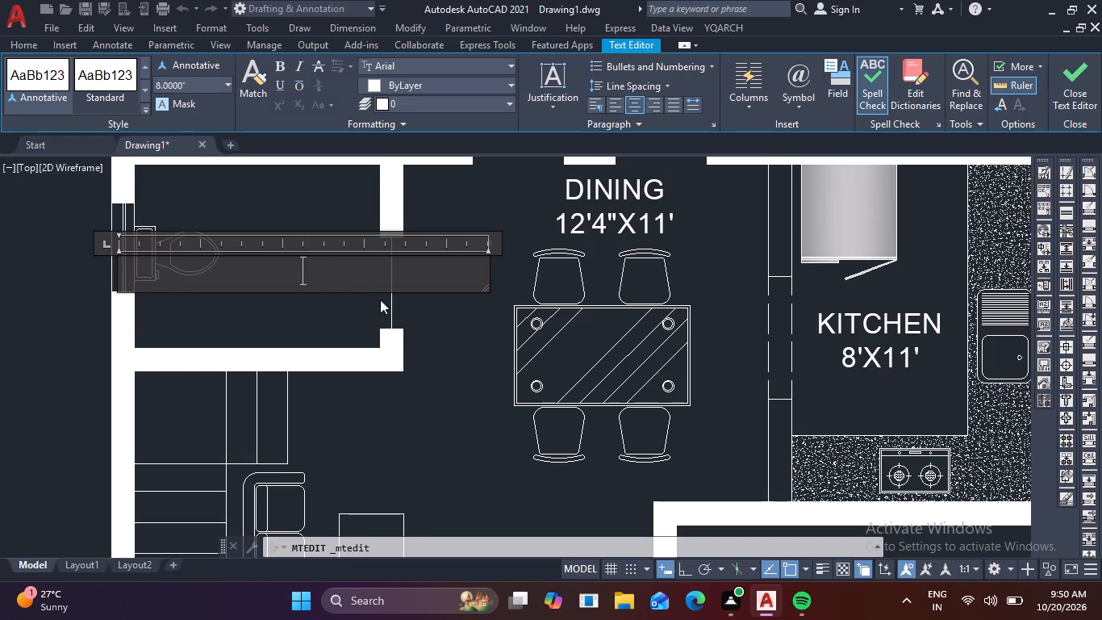
type("TOI")
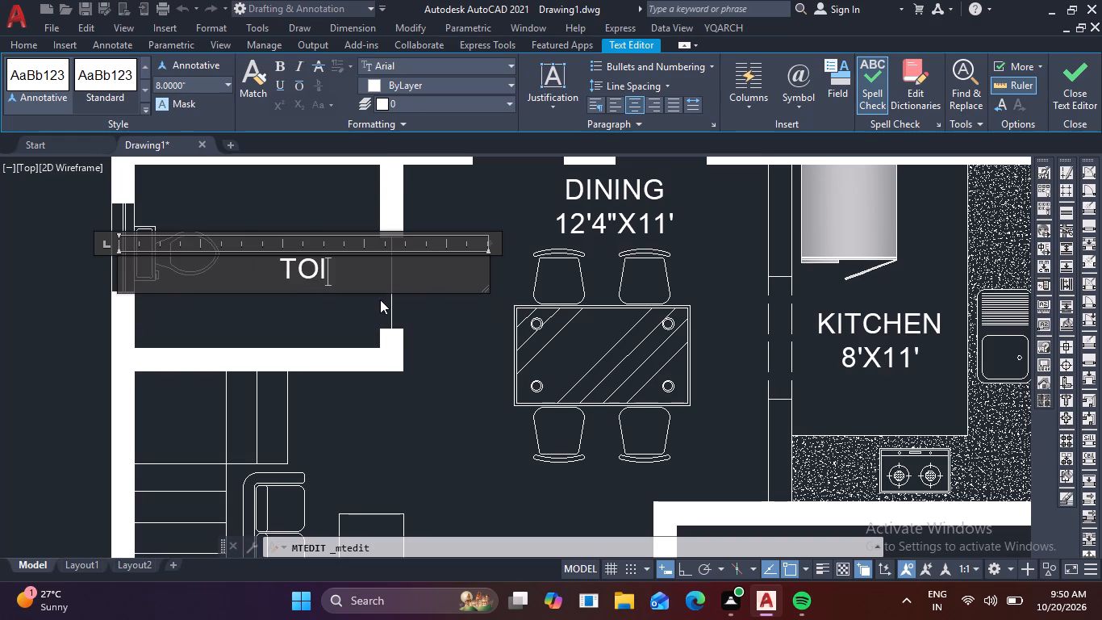
type("TE")
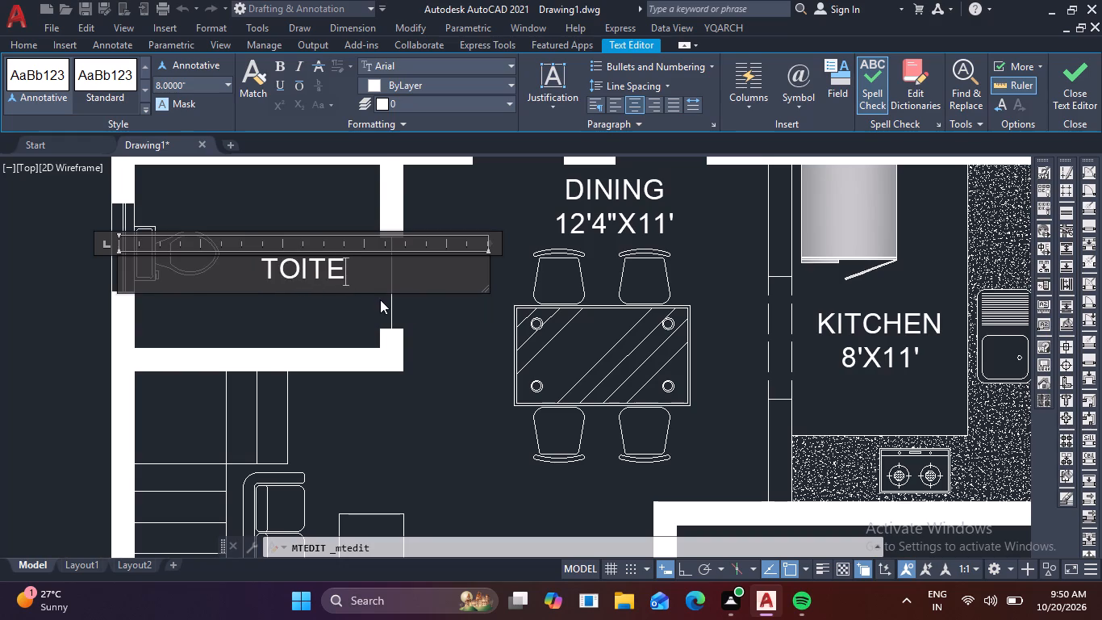
key("t")
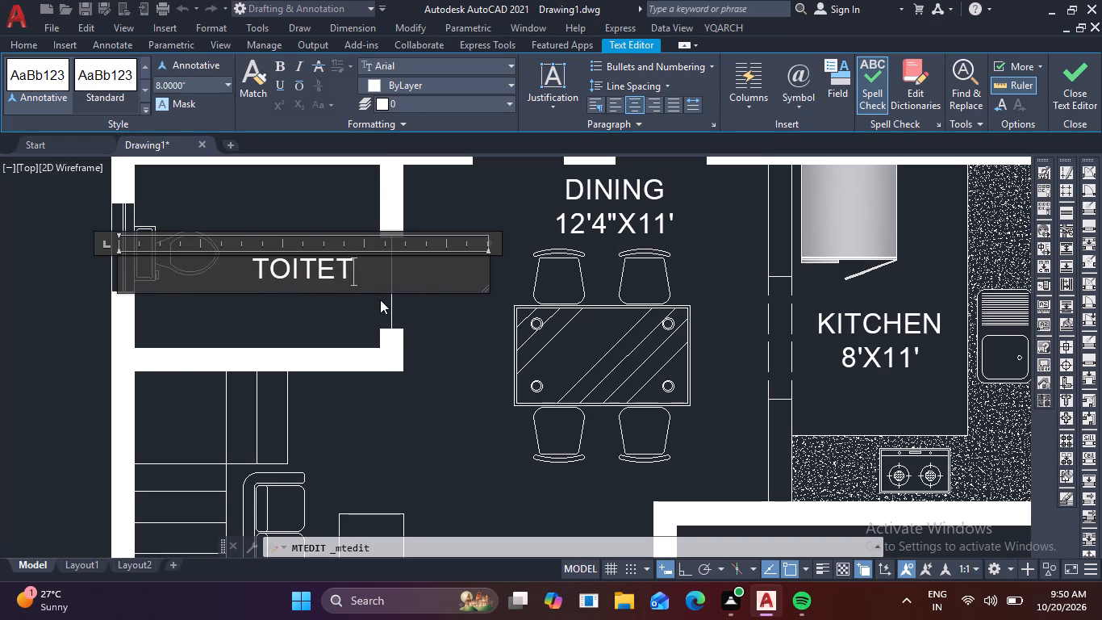
key("Return")
type("8'")
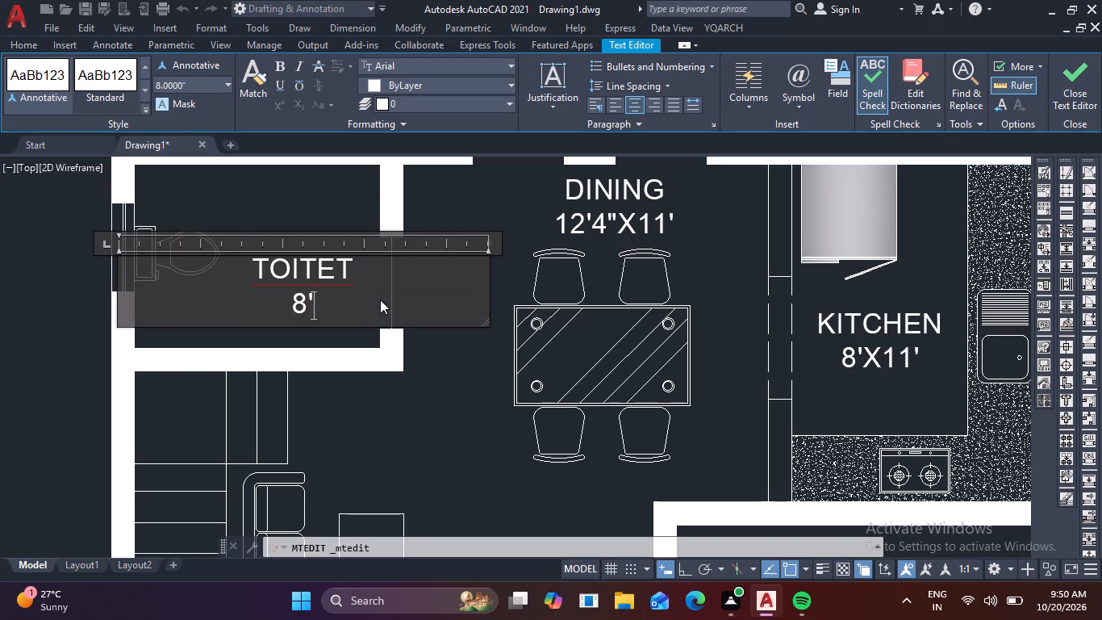
key("x")
type("6'")
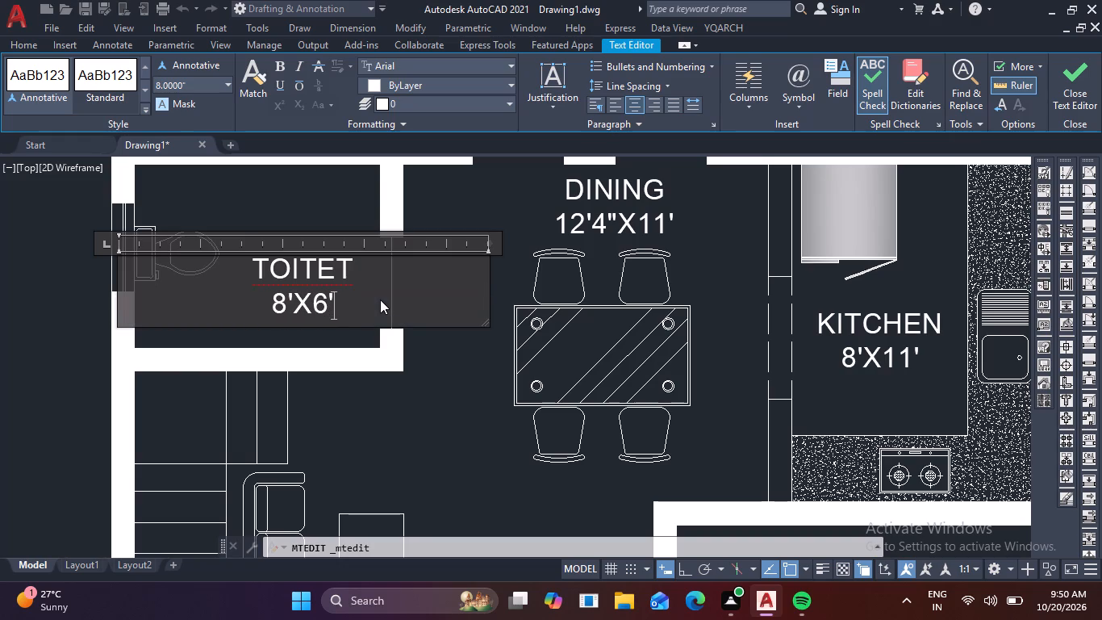
left_click(426, 192)
Change the size line of the label in the bedroom above the kitchen to 14'8"X12'.
middle_click_drag(407, 242, 310, 490)
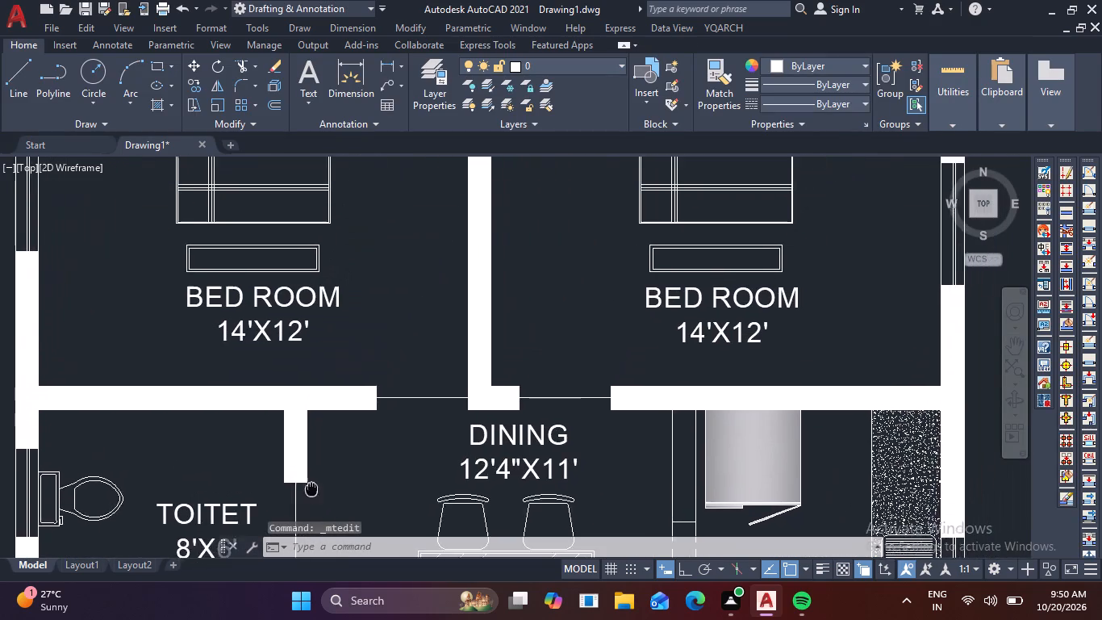
middle_click_drag(310, 490, 294, 495)
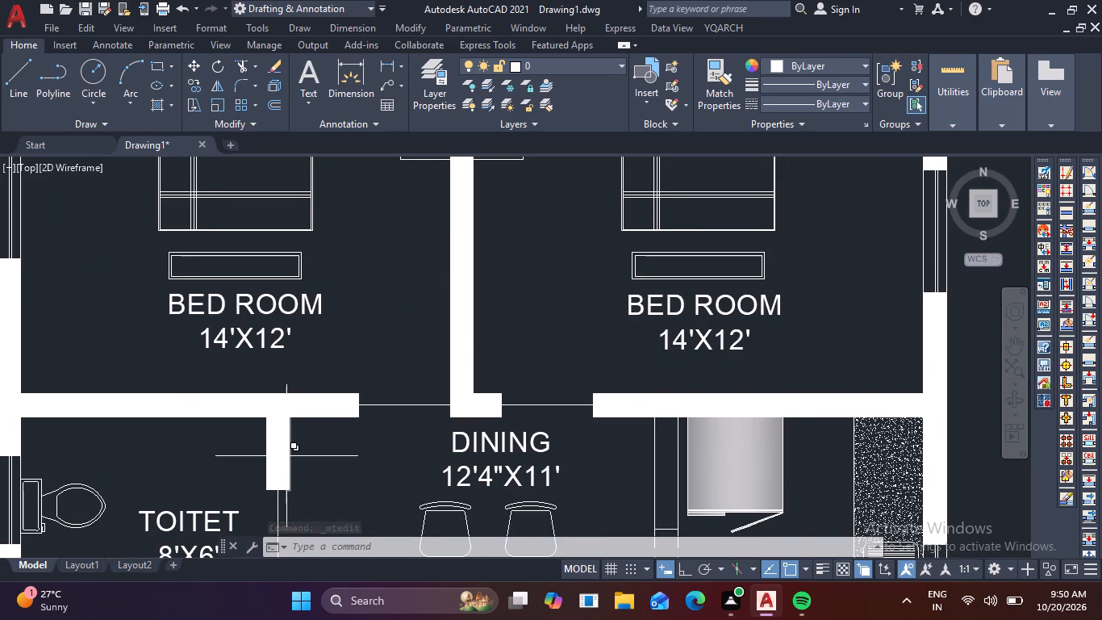
scroll(720, 329, "up", 1)
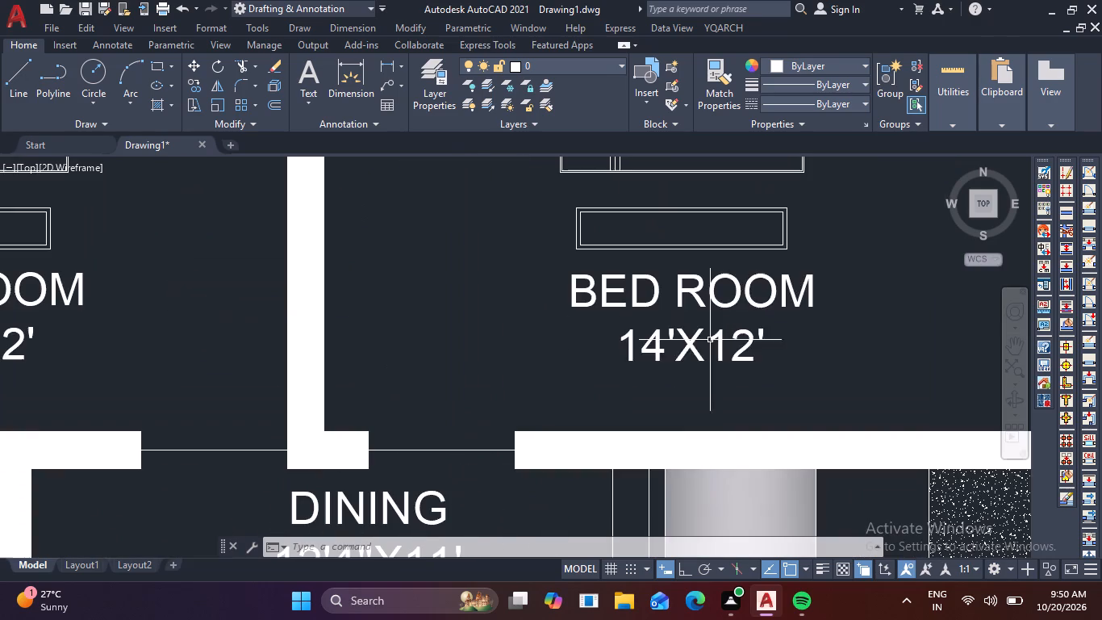
double_click(658, 354)
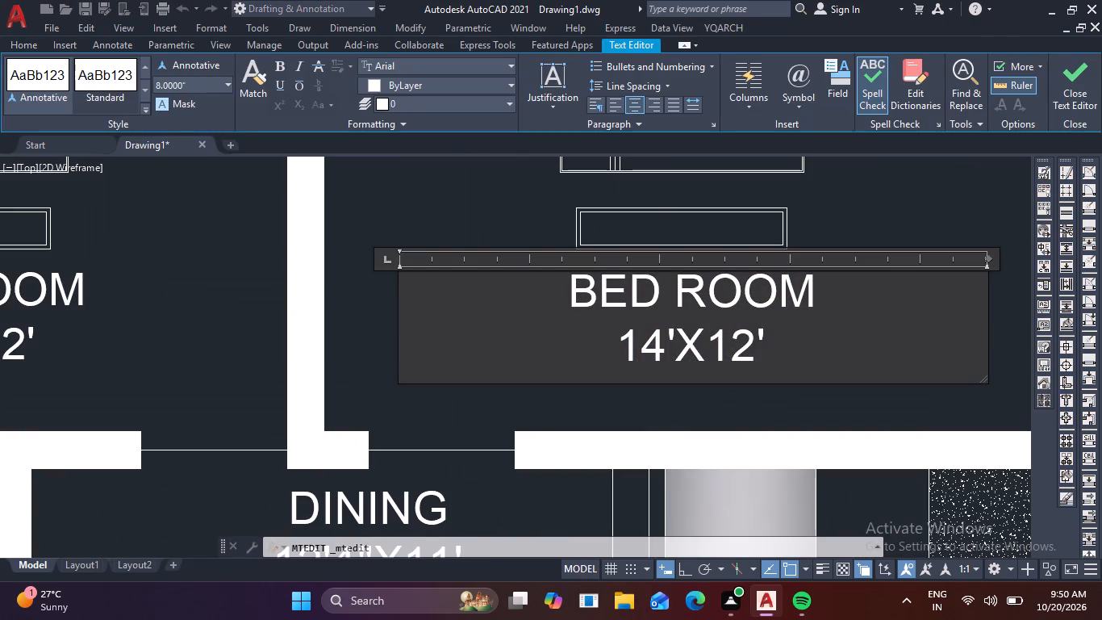
key("Right")
type("8\"")
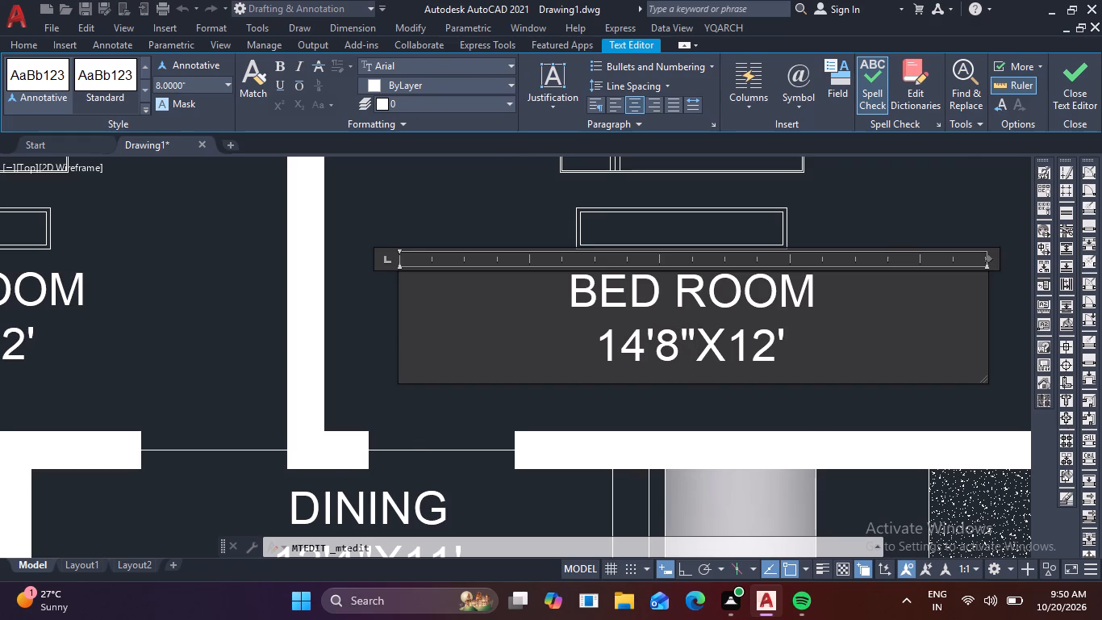
left_click(402, 211)
scroll(403, 213, "down", 3)
middle_click_drag(450, 270, 438, 242)
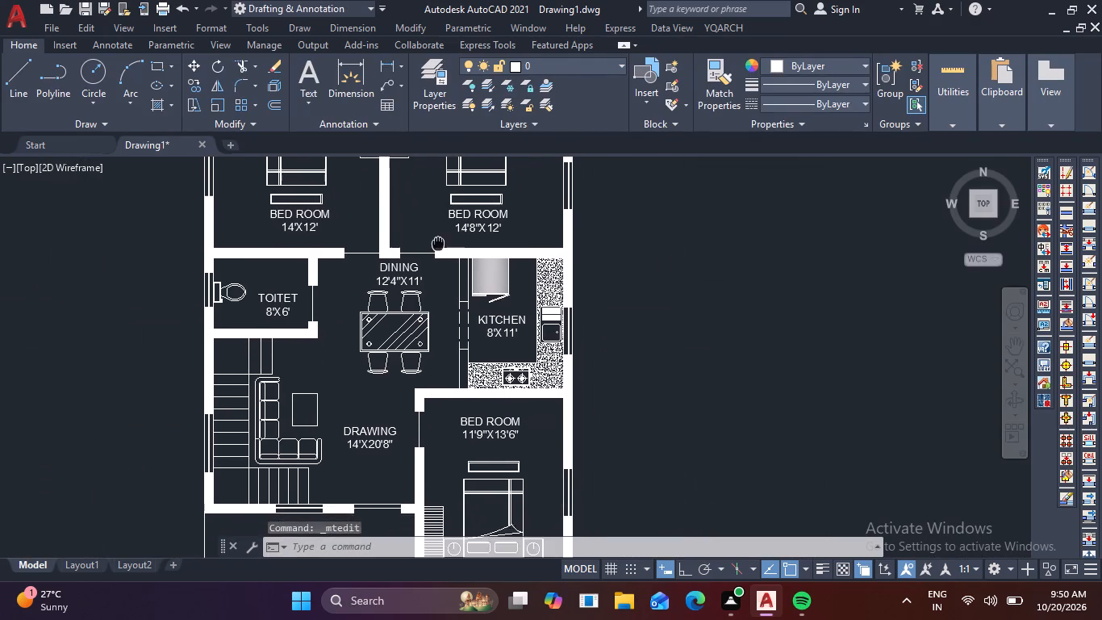
middle_click_drag(438, 242, 521, 328)
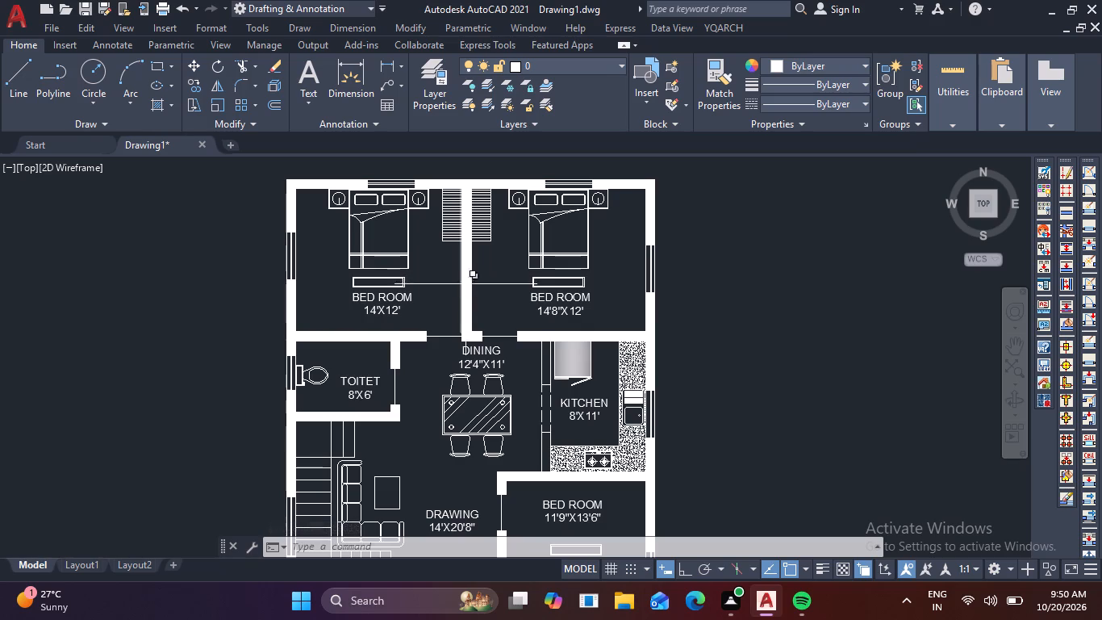
Copy the DRAWING room label to the open area below the front boundary line of the plan.
middle_click_drag(522, 360, 483, 232)
middle_click_drag(512, 423, 522, 321)
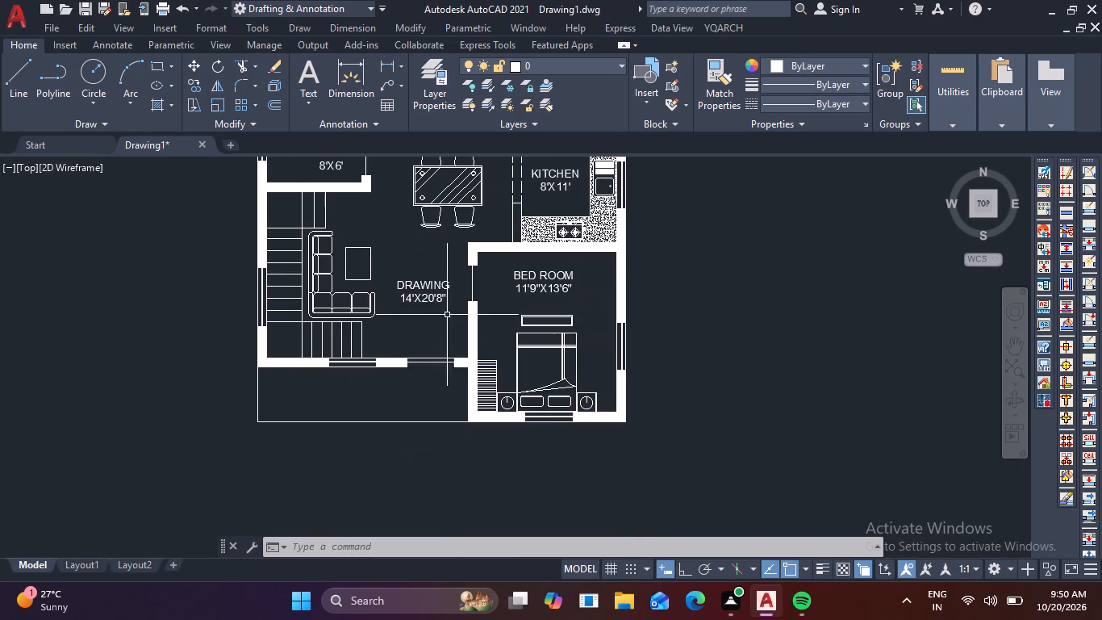
left_click(413, 297)
type("CO")
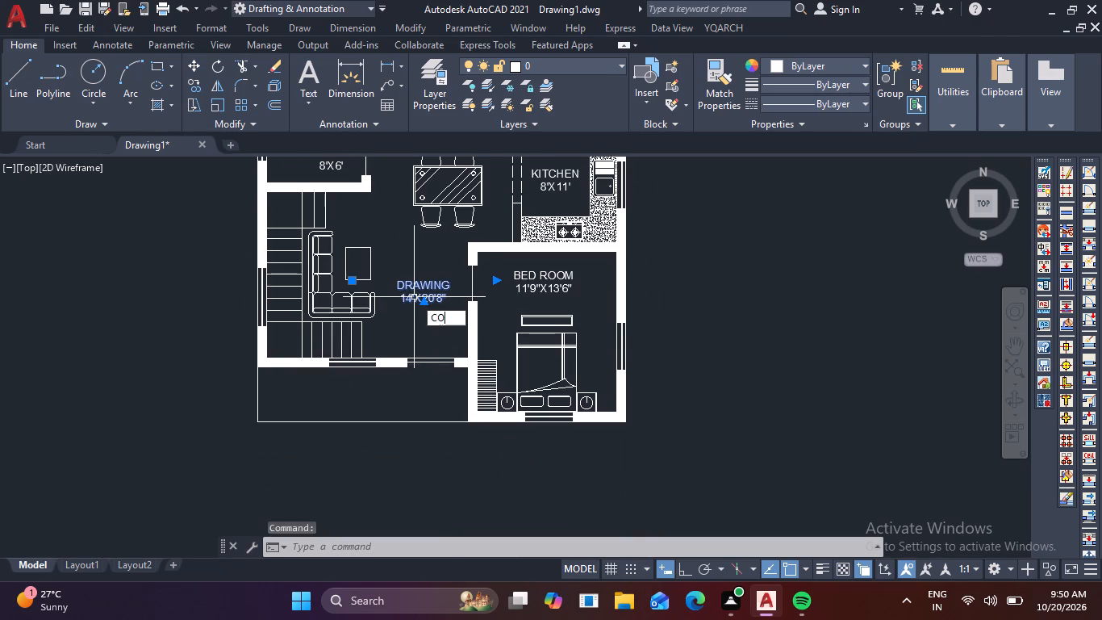
key("space")
left_click_drag(411, 292, 419, 300)
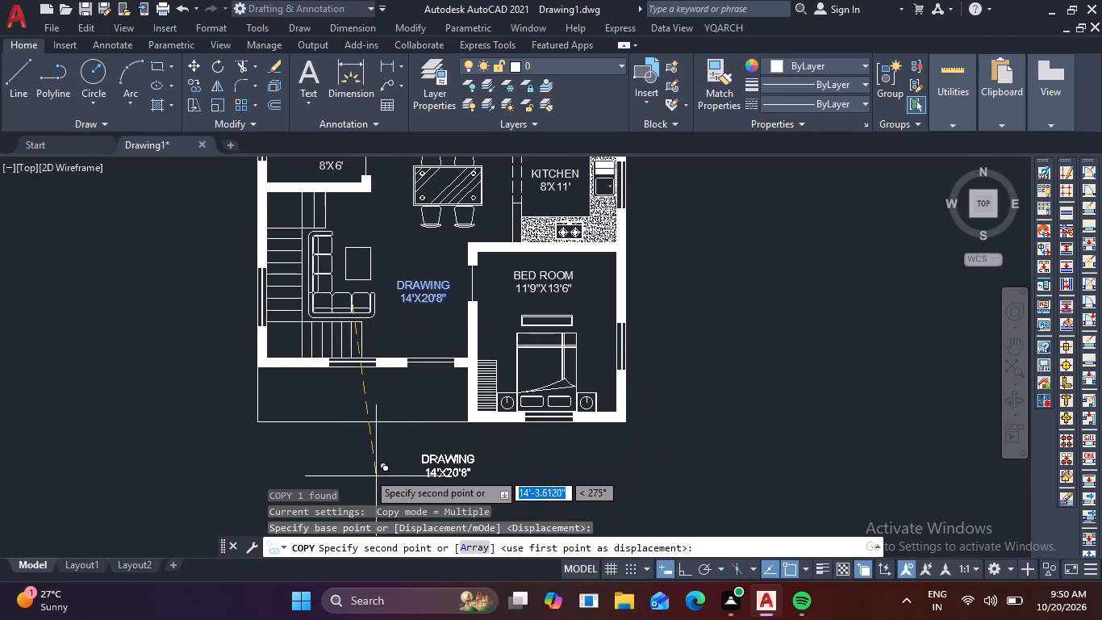
double_click(349, 466)
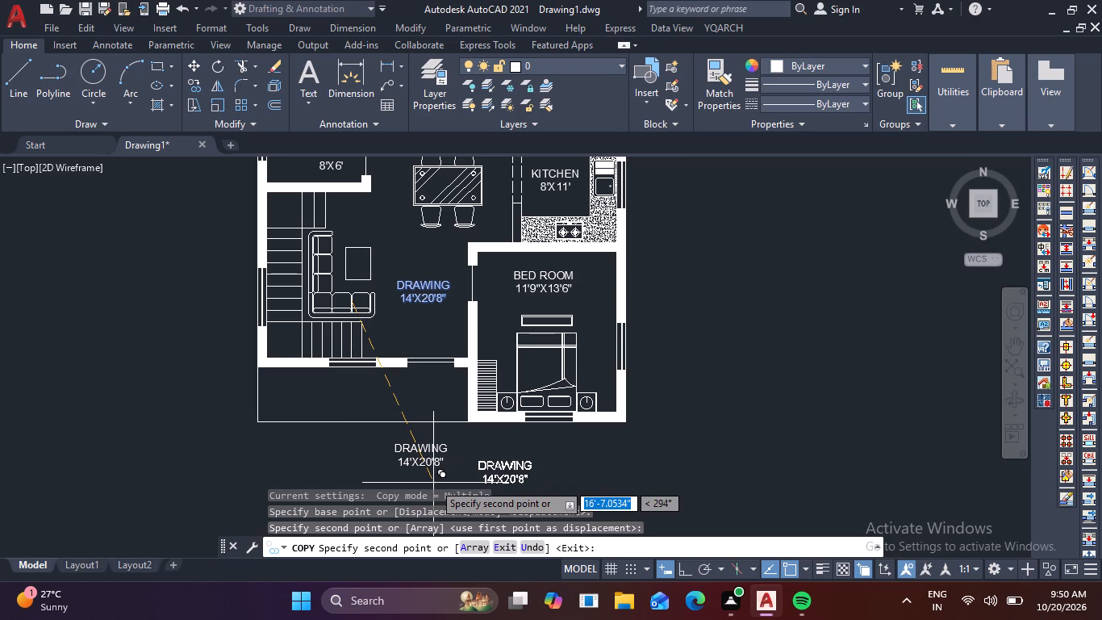
key("Escape")
Replace all the text of the copied label below the front boundary with ROAD.
scroll(435, 478, "up", 2)
double_click(392, 445)
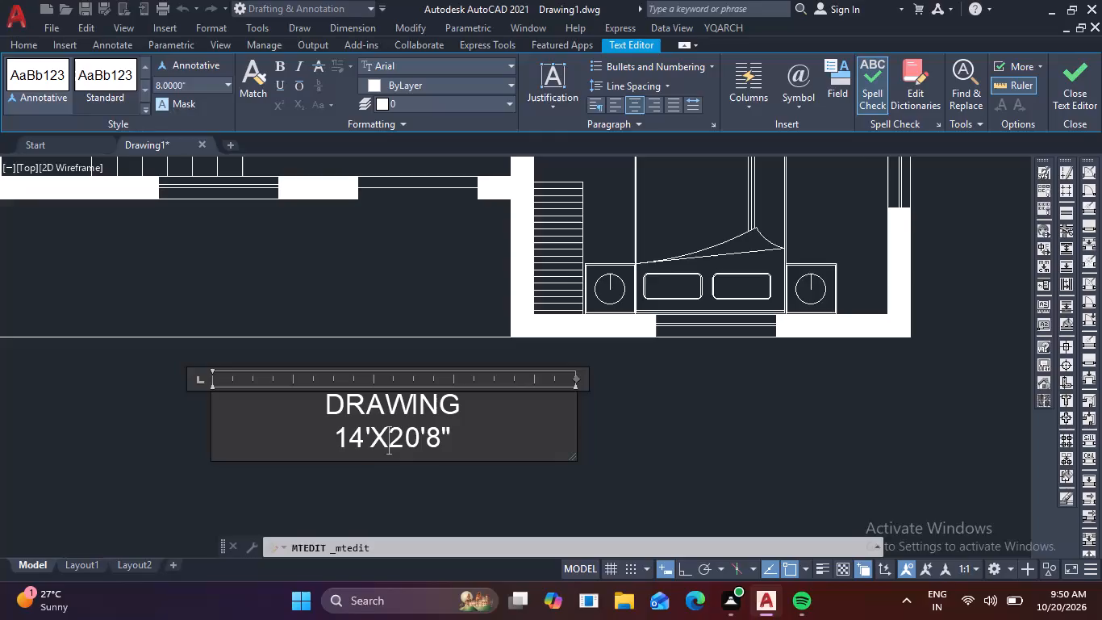
key("Right")
key("Right")
key("Right")
key("Right")
key("Right")
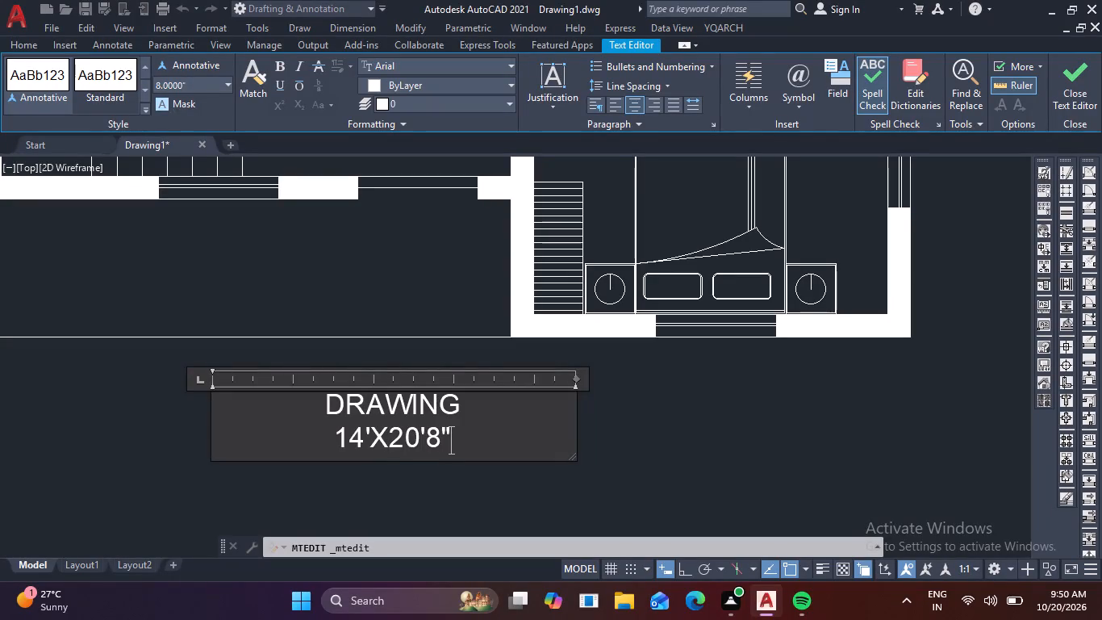
key("BackSpace")
key("BackSpace")
key("BackSpace")
key("BackSpace")
key("BackSpace")
key("BackSpace")
key("BackSpace")
key("BackSpace")
key("BackSpace")
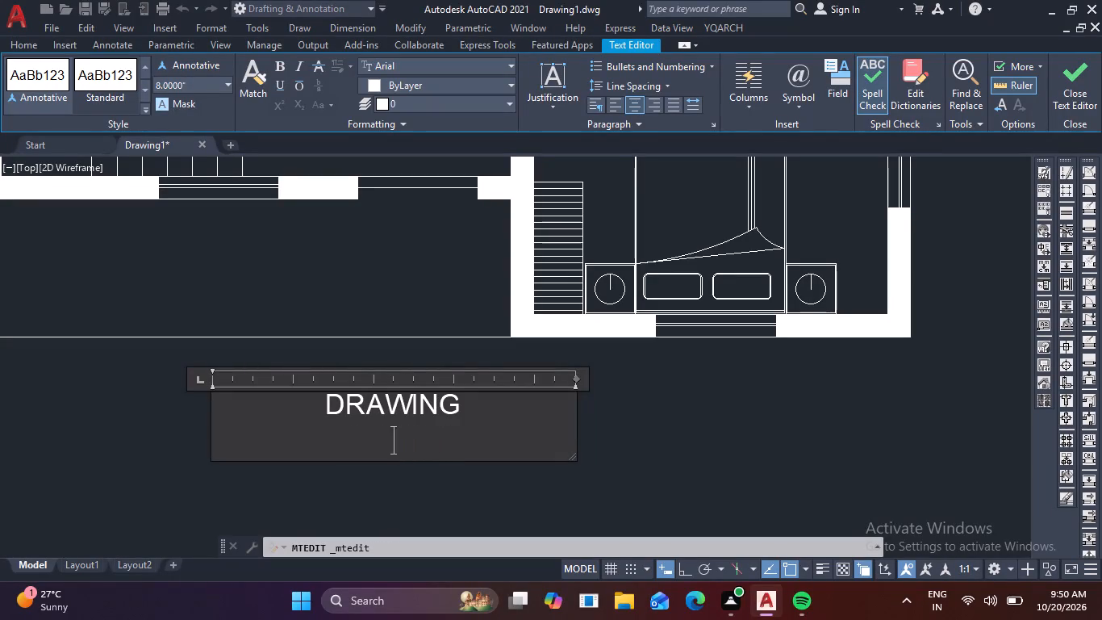
key("BackSpace")
key("BackSpace")
key("BackSpace")
key("BackSpace")
key("BackSpace")
key("BackSpace")
key("BackSpace")
key("BackSpace")
key("BackSpace")
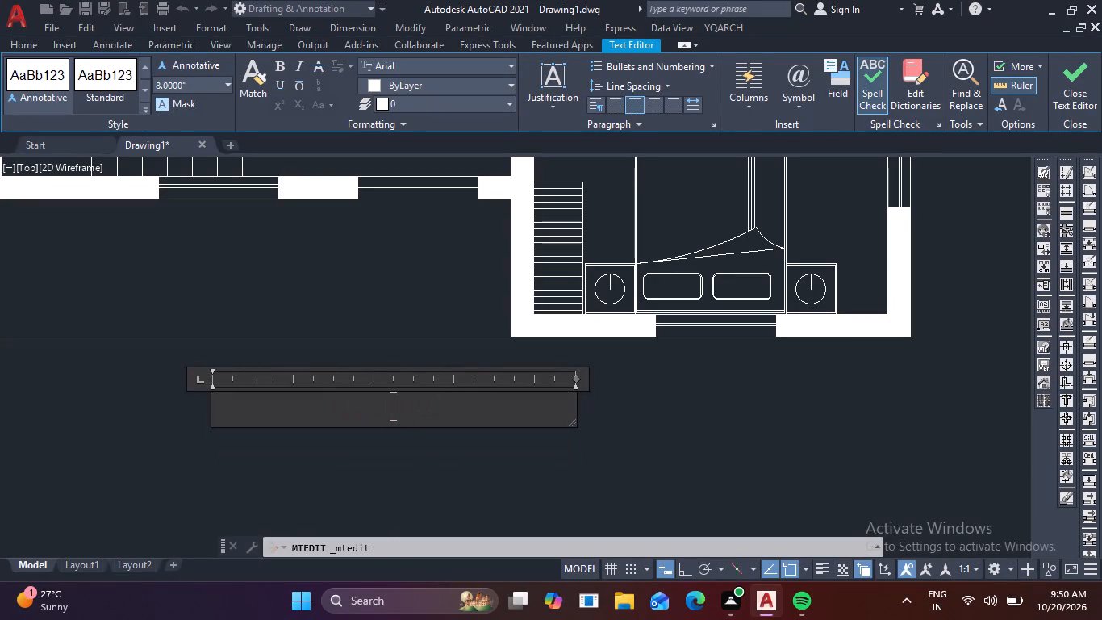
type("ROAD")
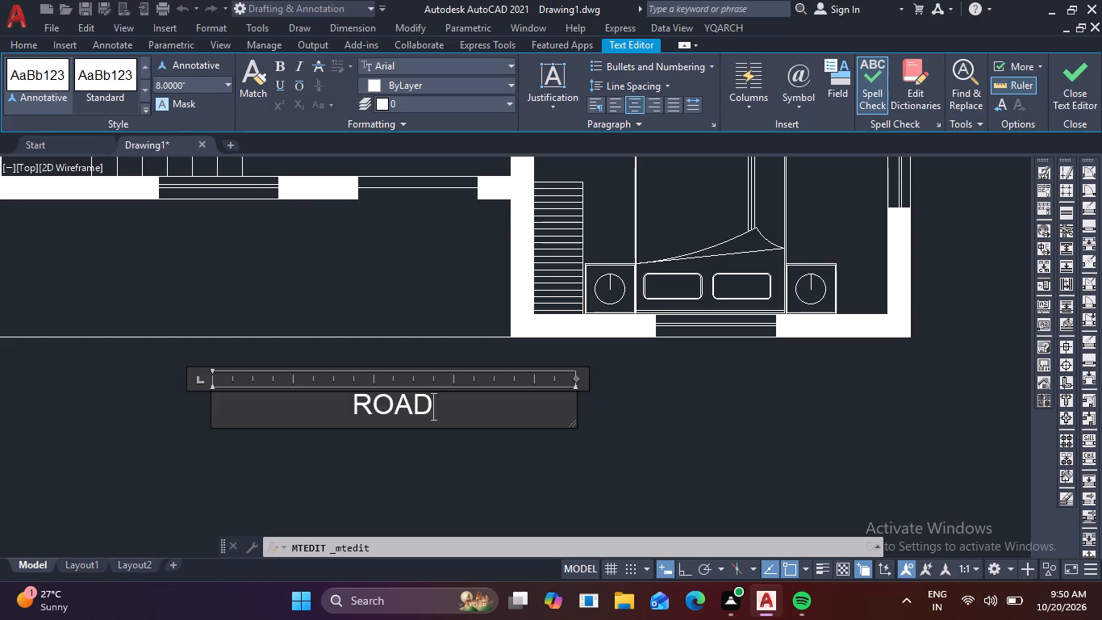
Set the ROAD text to a height of 10" and make it bold.
left_click_drag(453, 409, 311, 421)
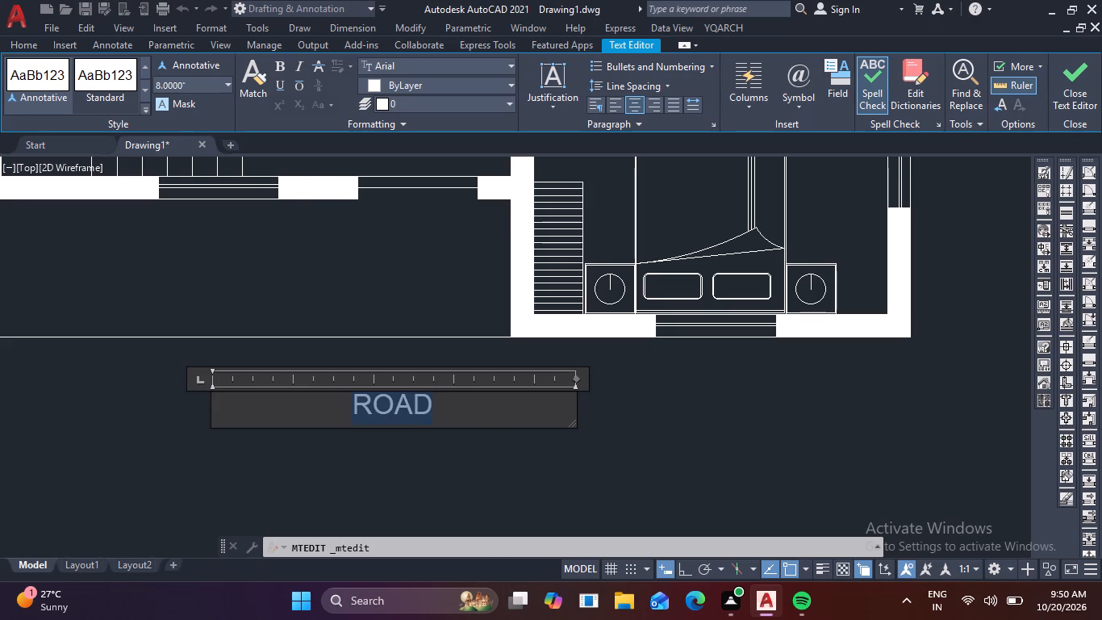
left_click_drag(311, 421, 256, 413)
left_click(210, 86)
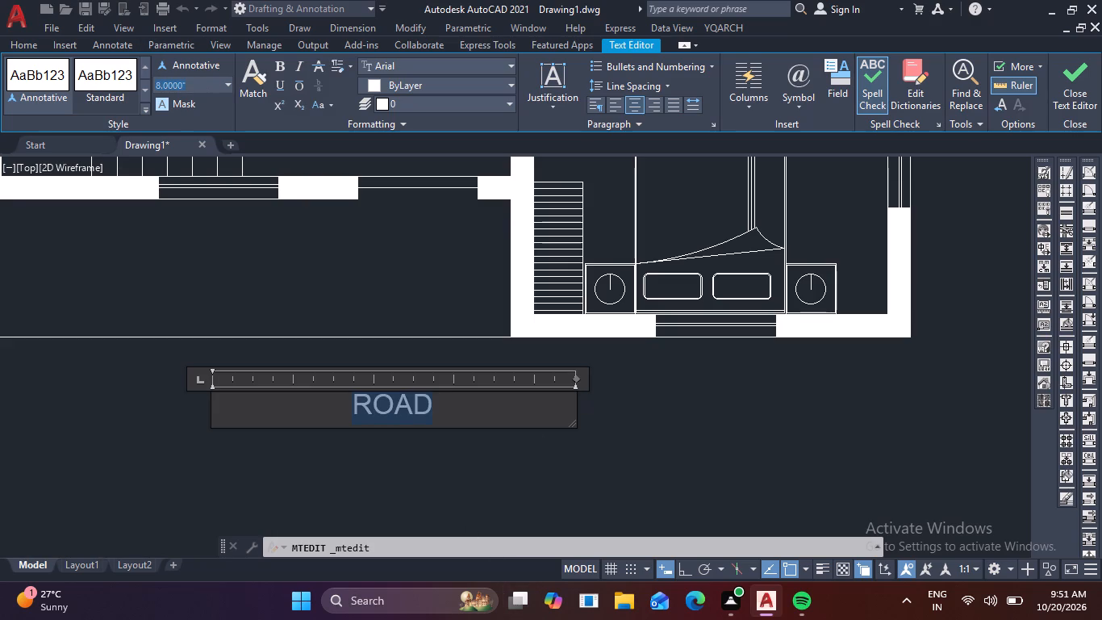
key("1")
key("0")
key("Return")
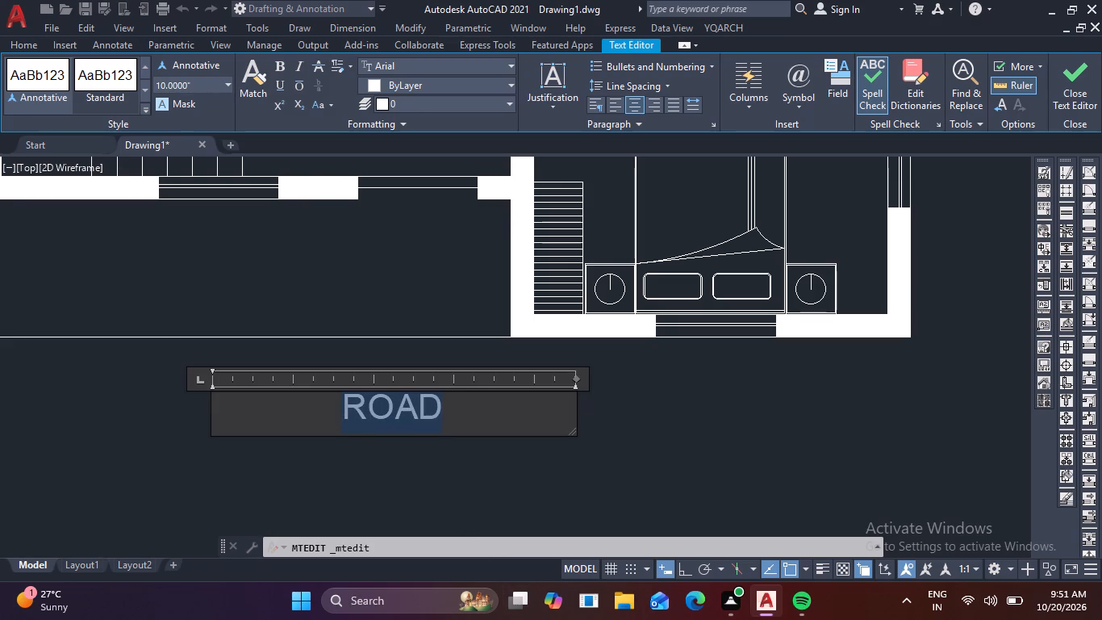
left_click(277, 59)
left_click(364, 254)
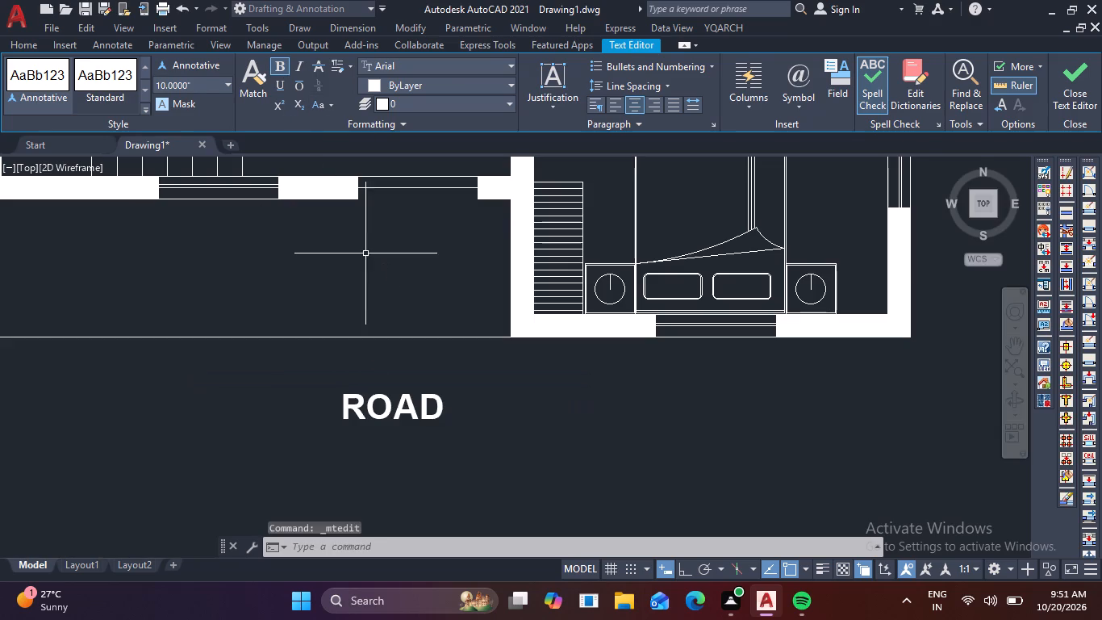
Draw a three-sided line outline 9" deep and 4' wide outside the front bedroom's bottom window.
scroll(424, 299, "down", 2)
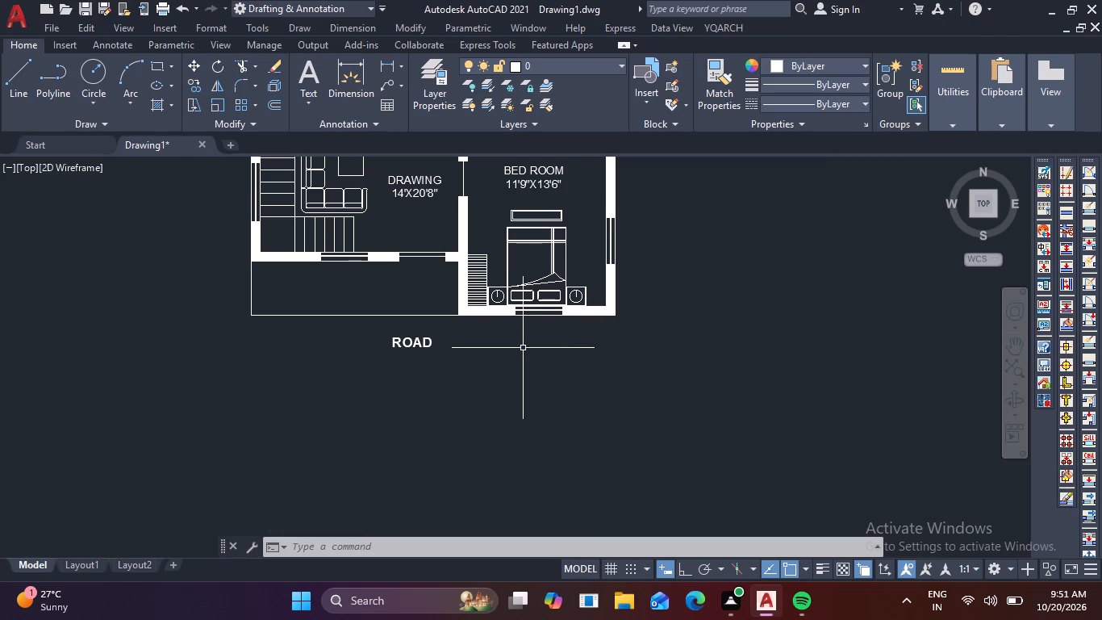
scroll(518, 353, "up", 2)
middle_click_drag(531, 349, 516, 393)
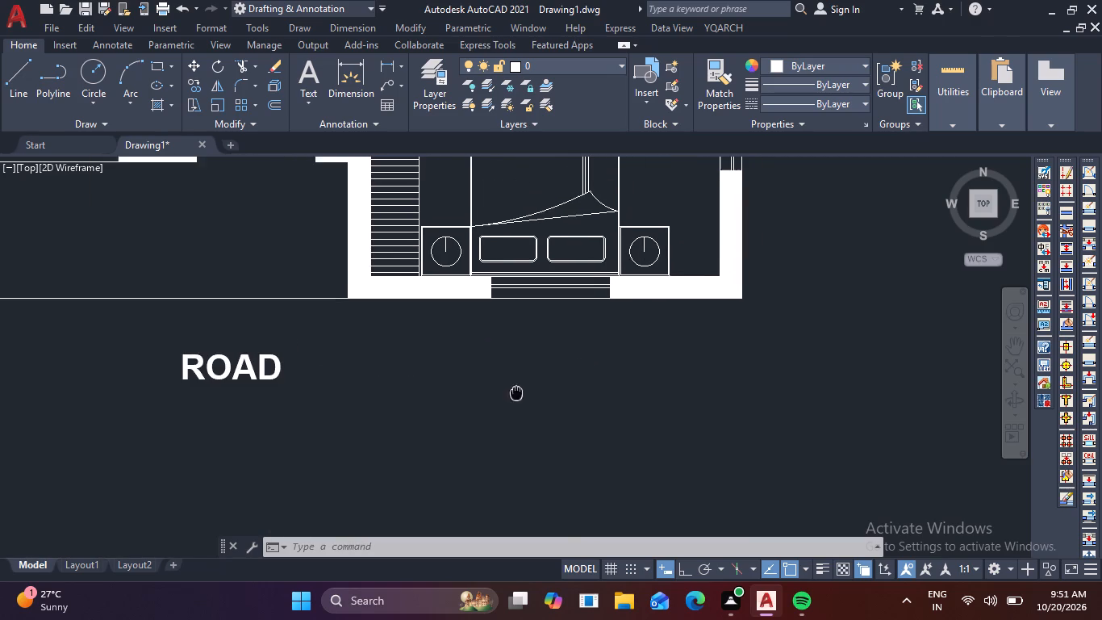
middle_click_drag(516, 393, 515, 397)
key("l")
key("space")
scroll(593, 322, "up", 1)
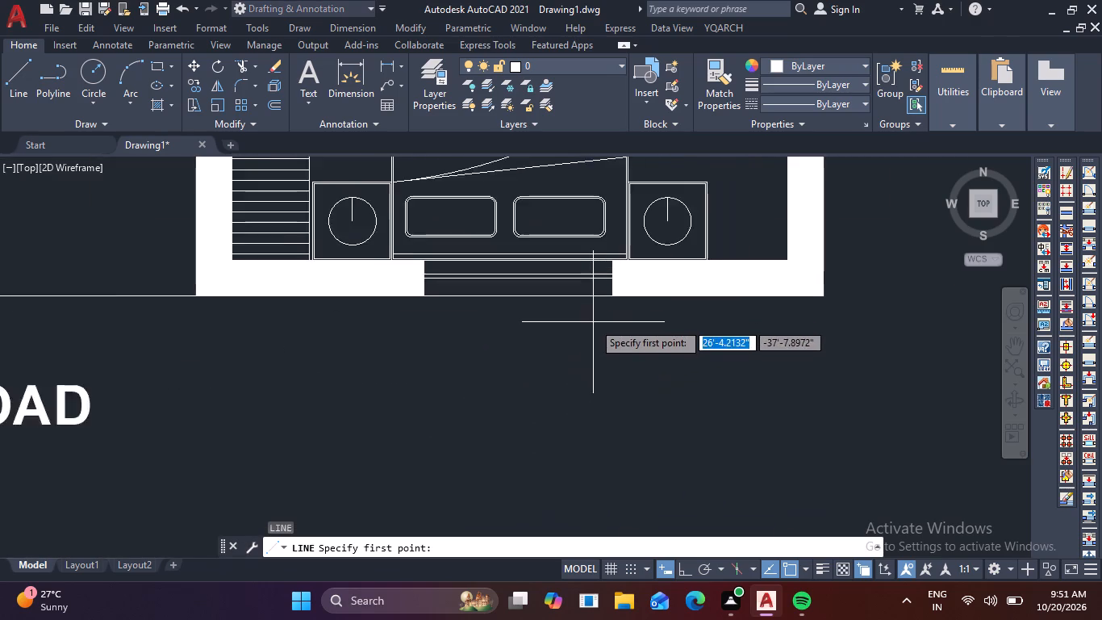
scroll(593, 321, "up", 1)
left_click(624, 280)
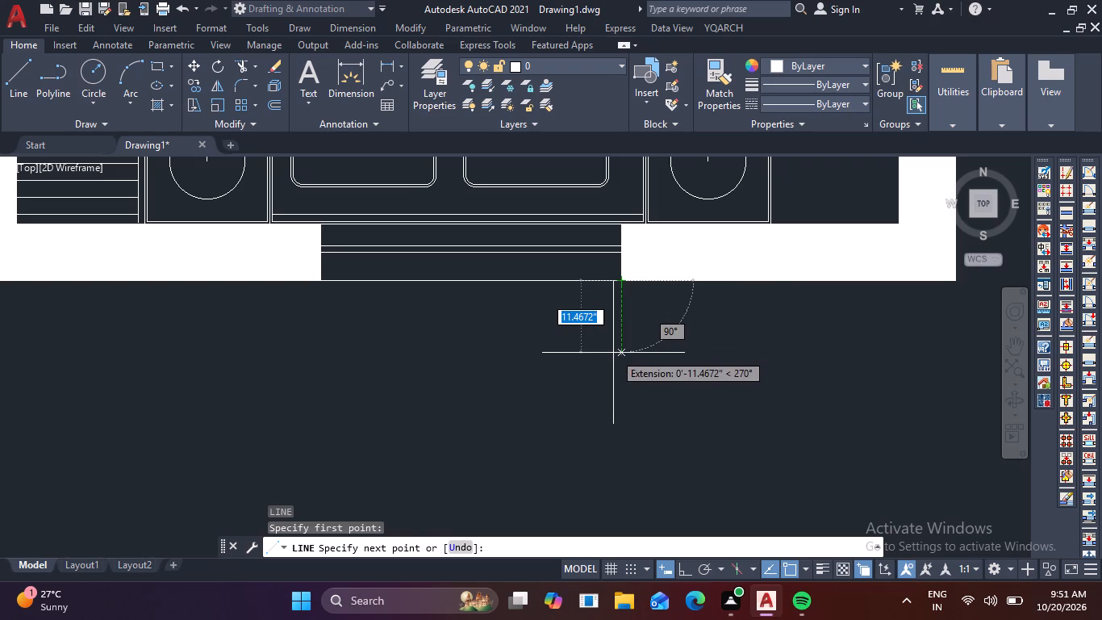
key("F8")
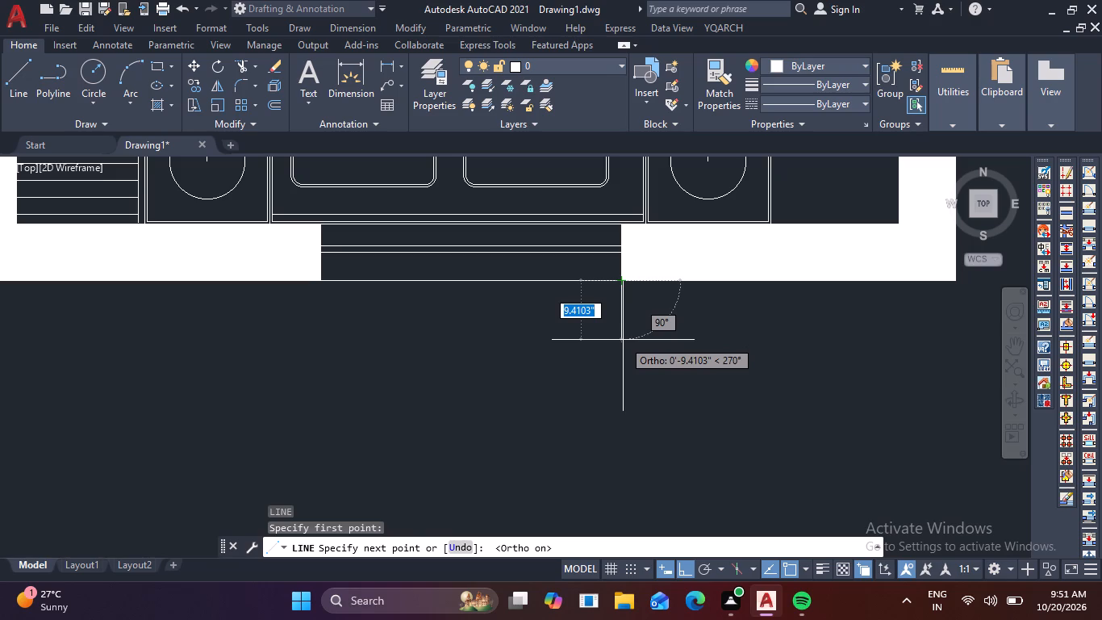
type("9")
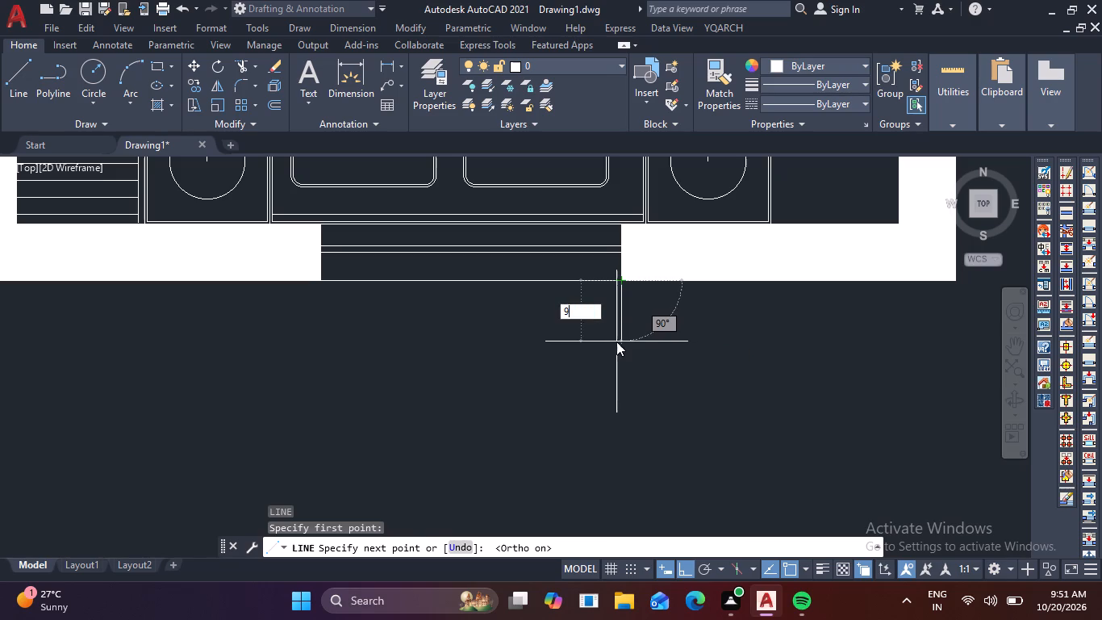
key("space")
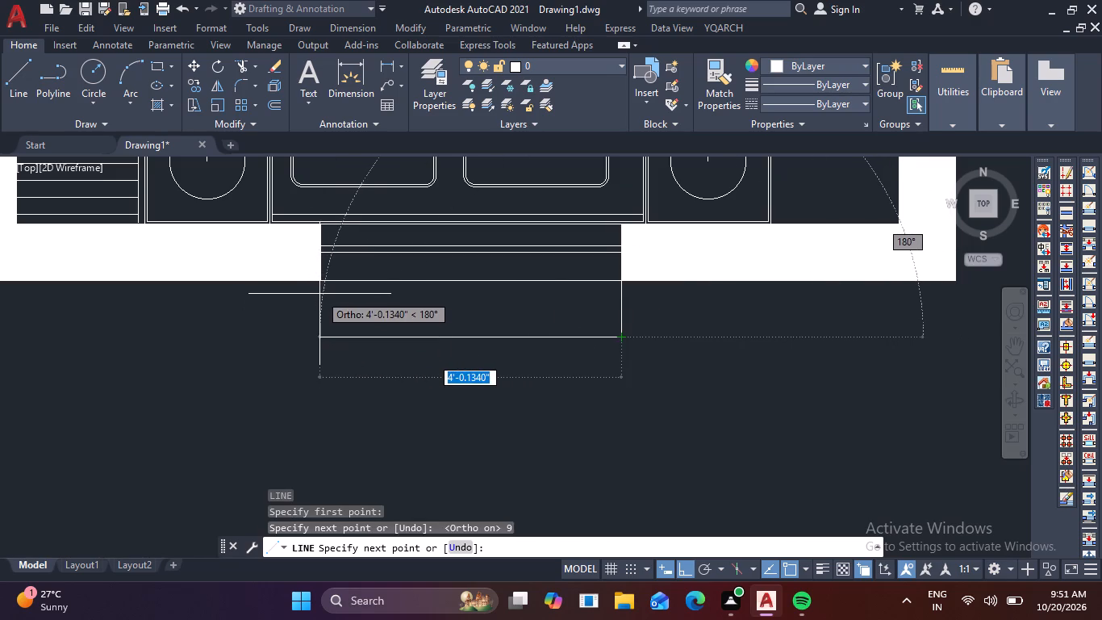
type("4'")
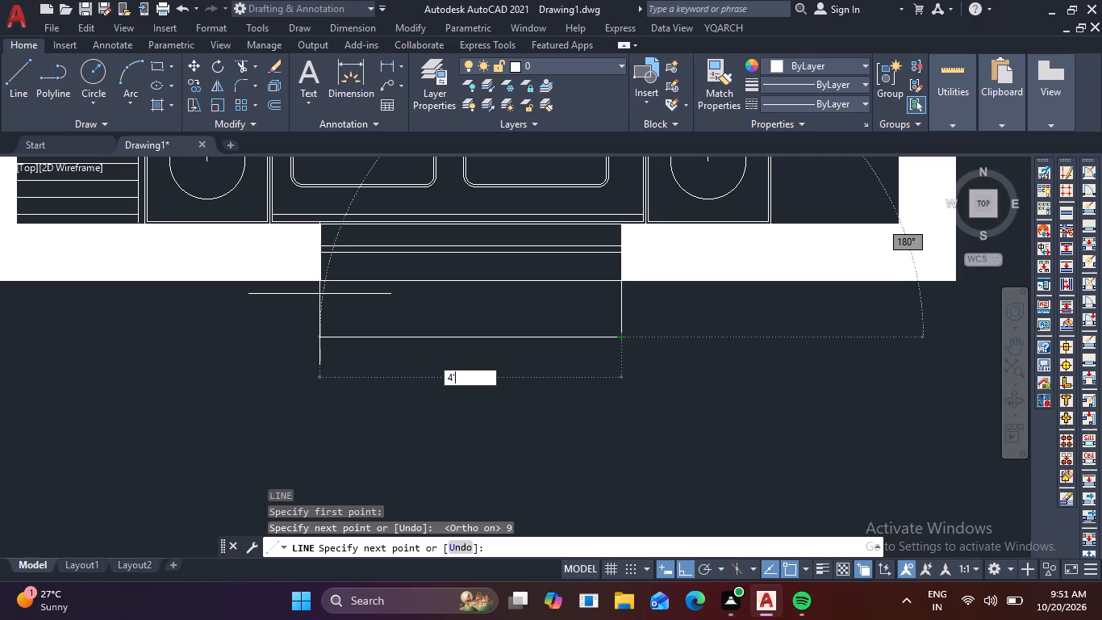
key("space")
left_click(320, 283)
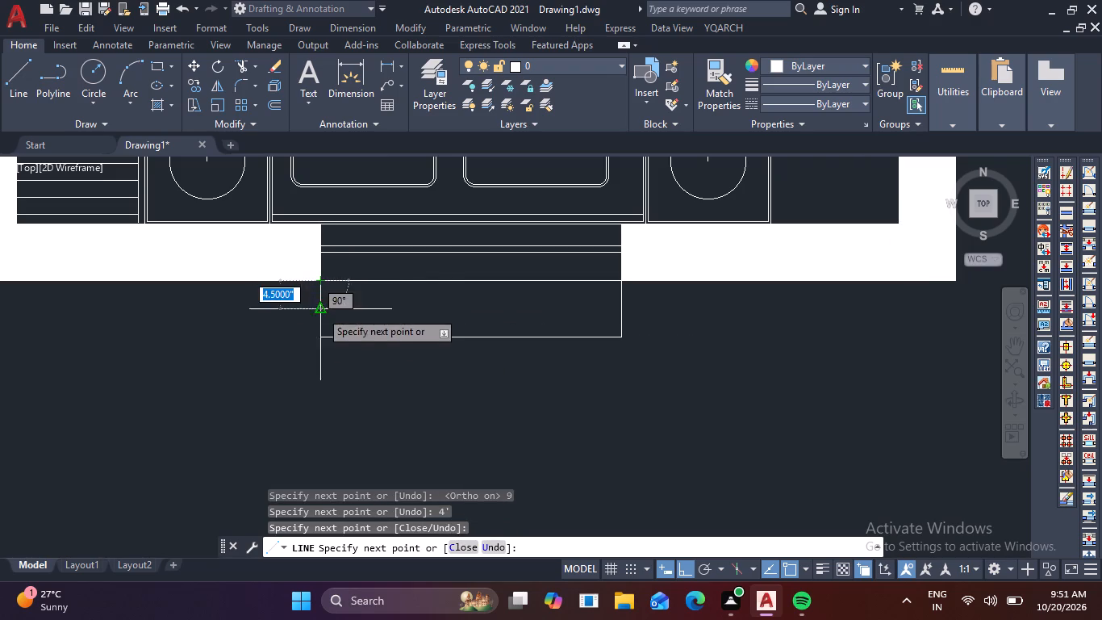
key("Escape")
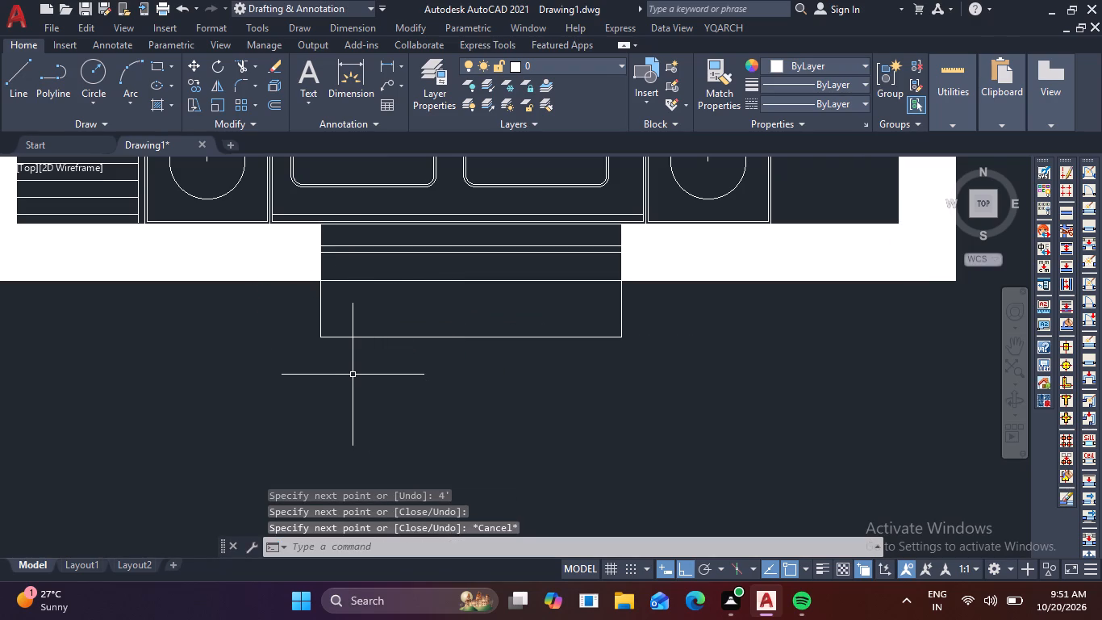
Draw a horizontal guide line about 4.7" beyond the outline's outer edge, spanning its full width.
key("l")
key("space")
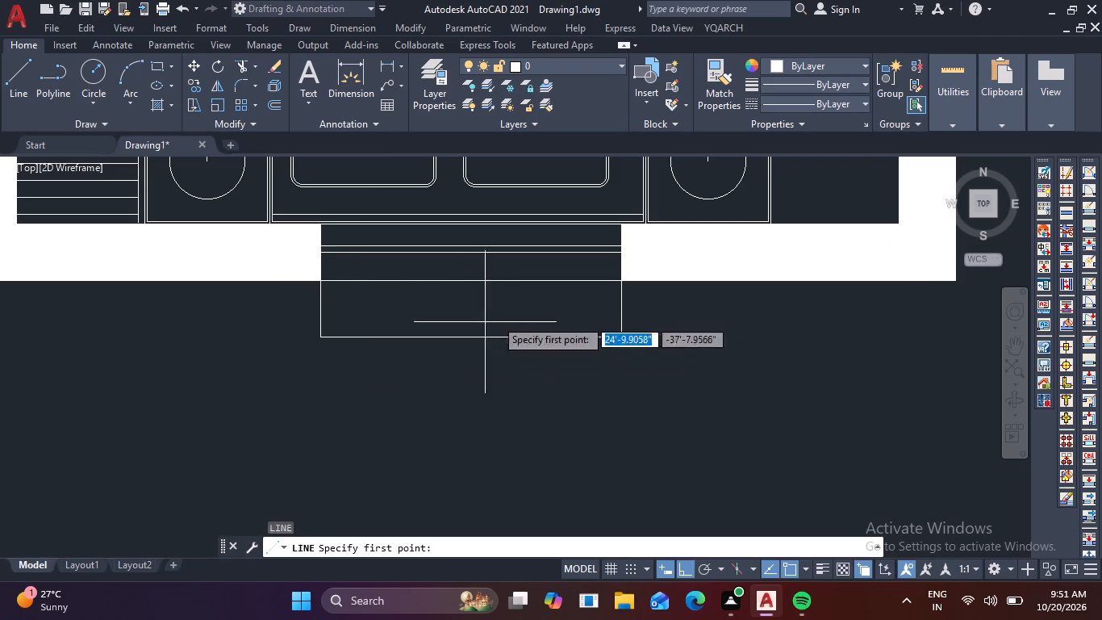
left_click(621, 368)
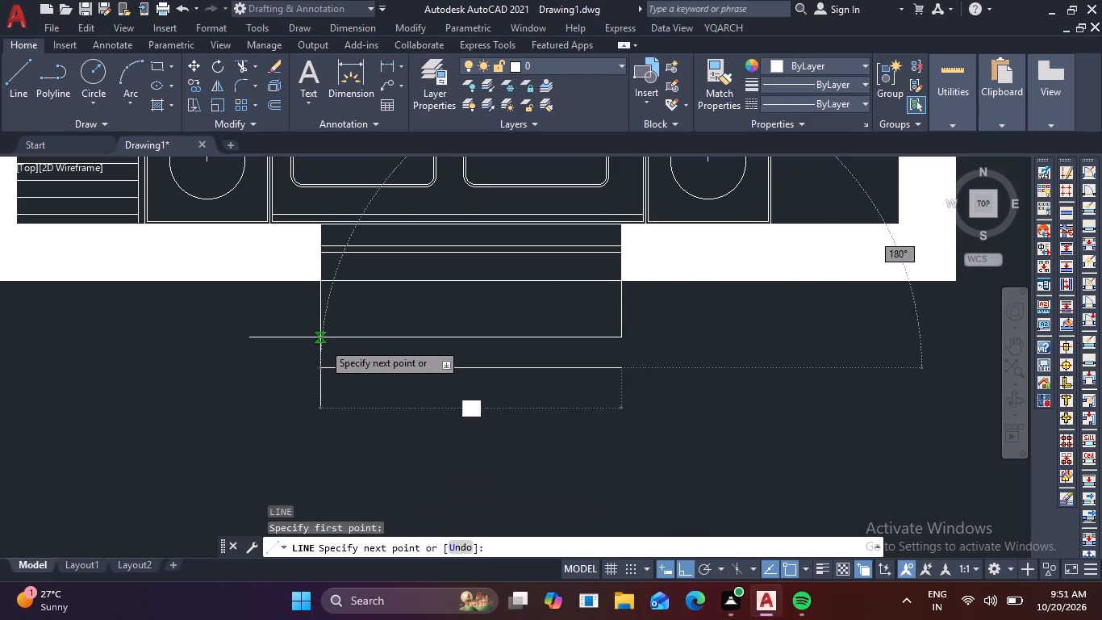
left_click(320, 368)
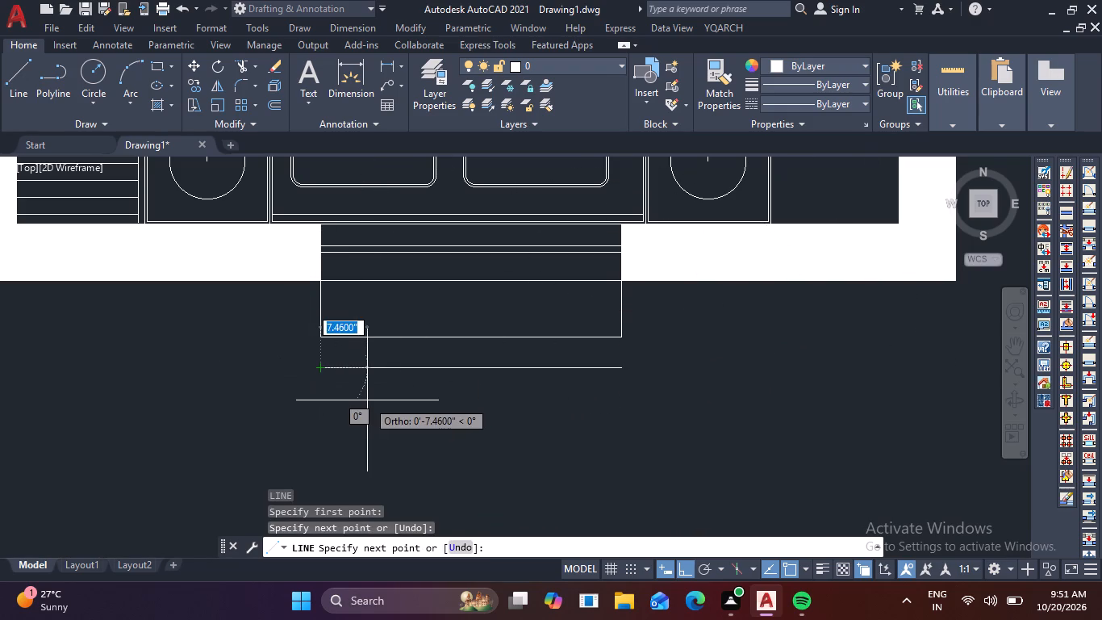
key("Escape")
With Ortho off, draw two sloping lines from the outline's outer corners to the midpoint of the guide line.
key("l")
key("space")
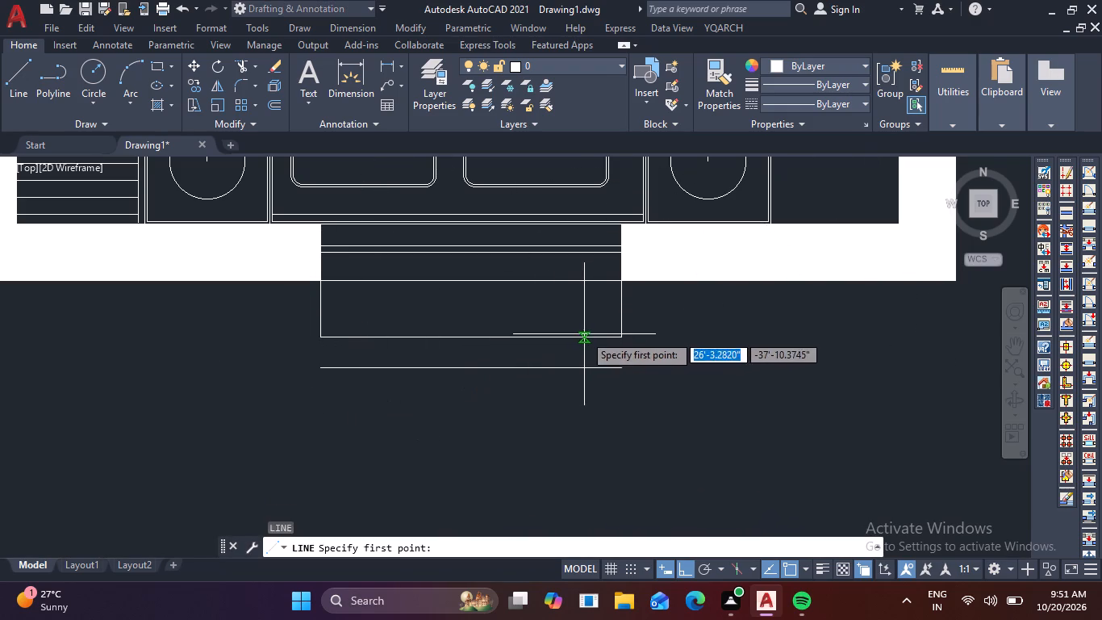
key("F8")
left_click(619, 342)
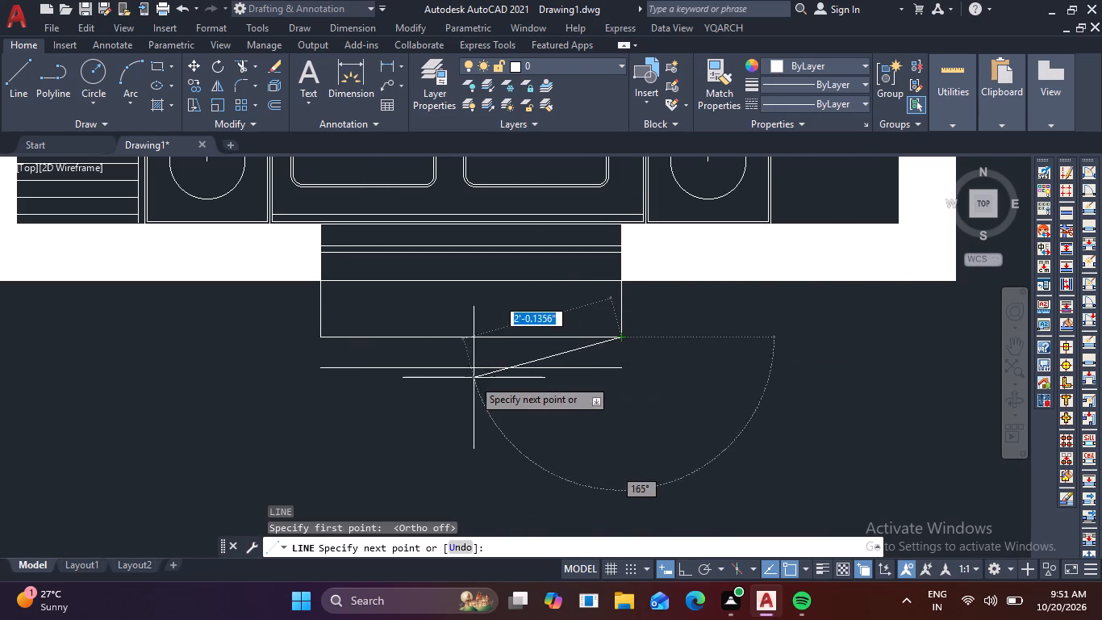
left_click(474, 367)
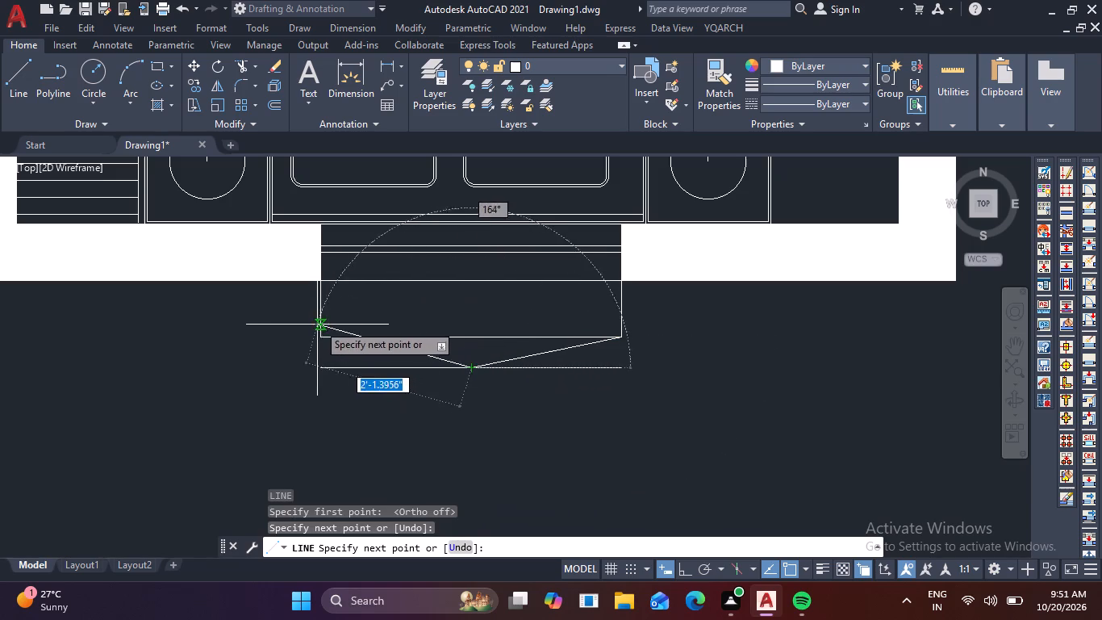
left_click(317, 337)
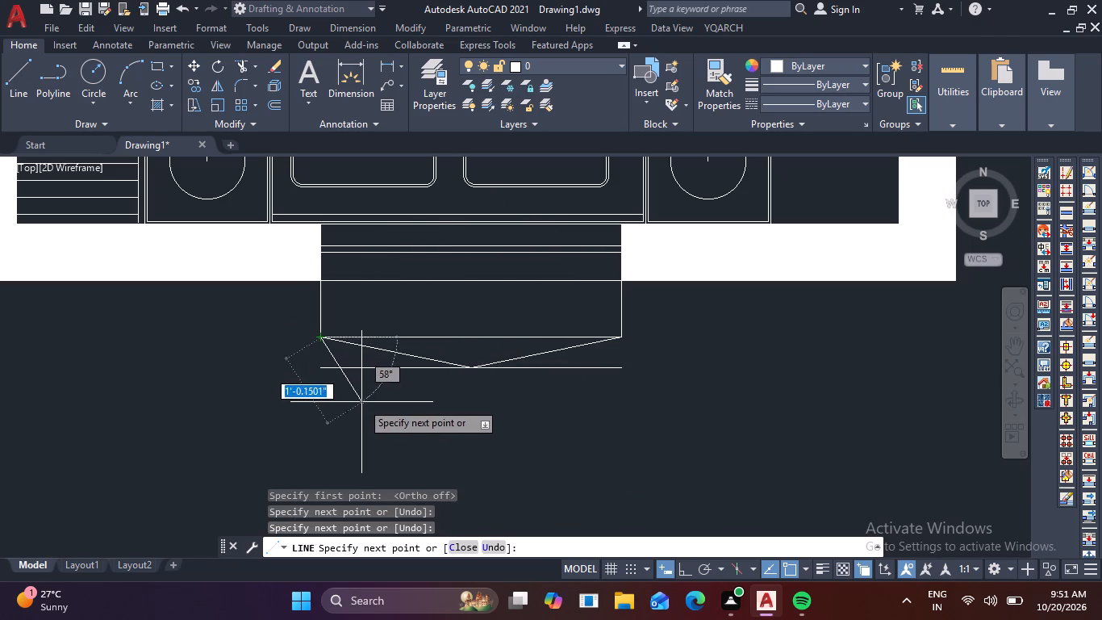
key("Escape")
Delete the horizontal guide line and the straight 4' outer edge of the window projection.
left_click(383, 368)
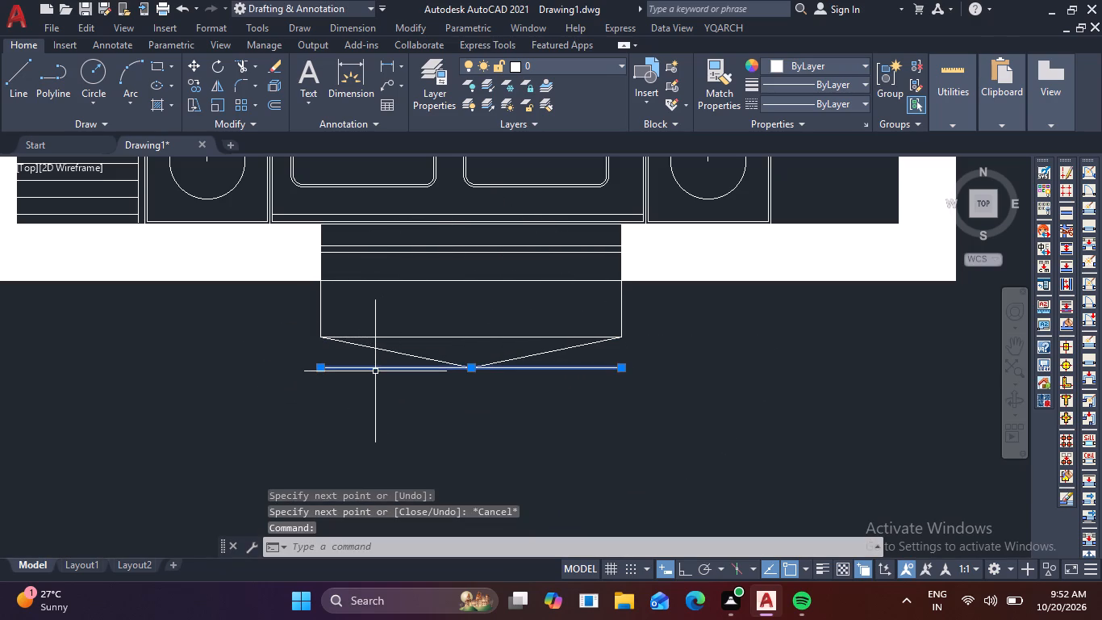
key("Delete")
left_click(457, 335)
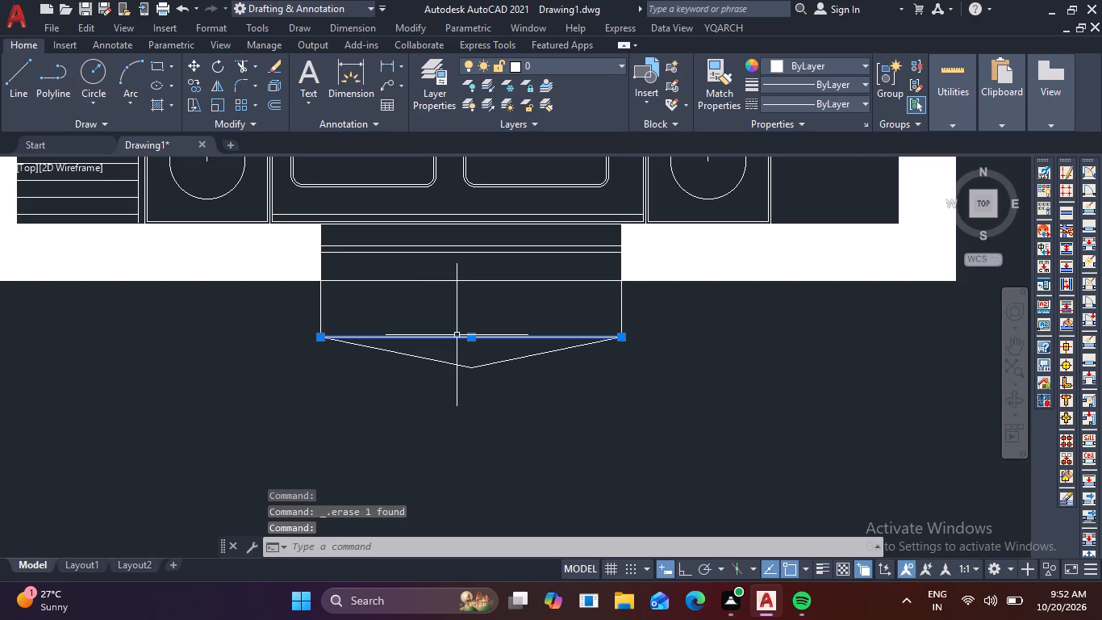
key("Delete")
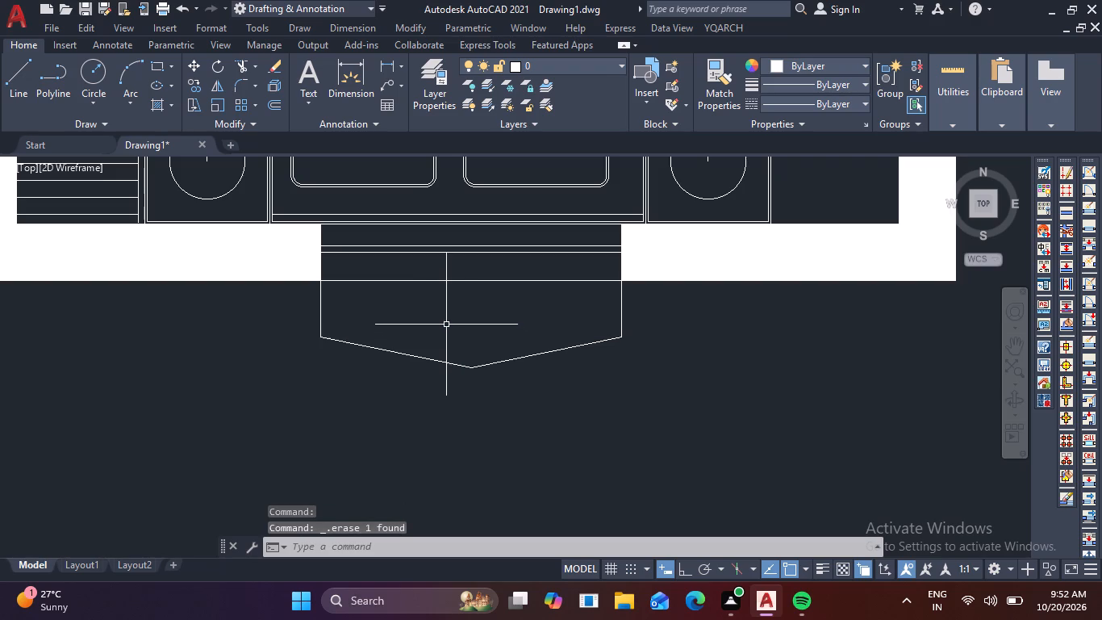
Copy the DRAWING room label to just below the front bedroom's window projection.
scroll(448, 317, "down", 2)
scroll(174, 376, "down", 2)
left_click(167, 223)
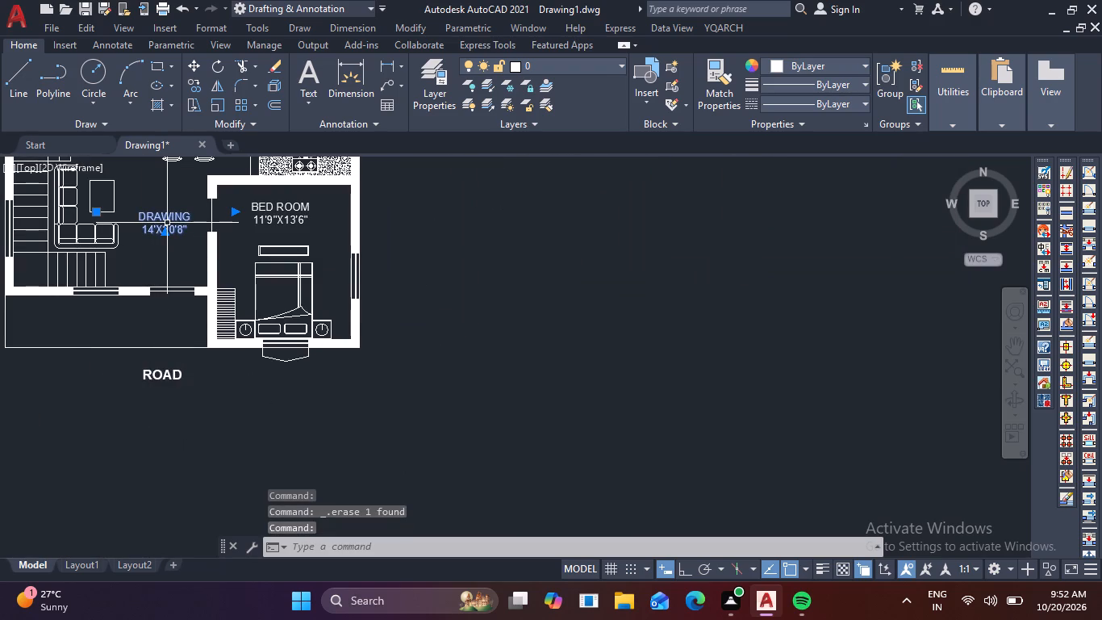
type("CO")
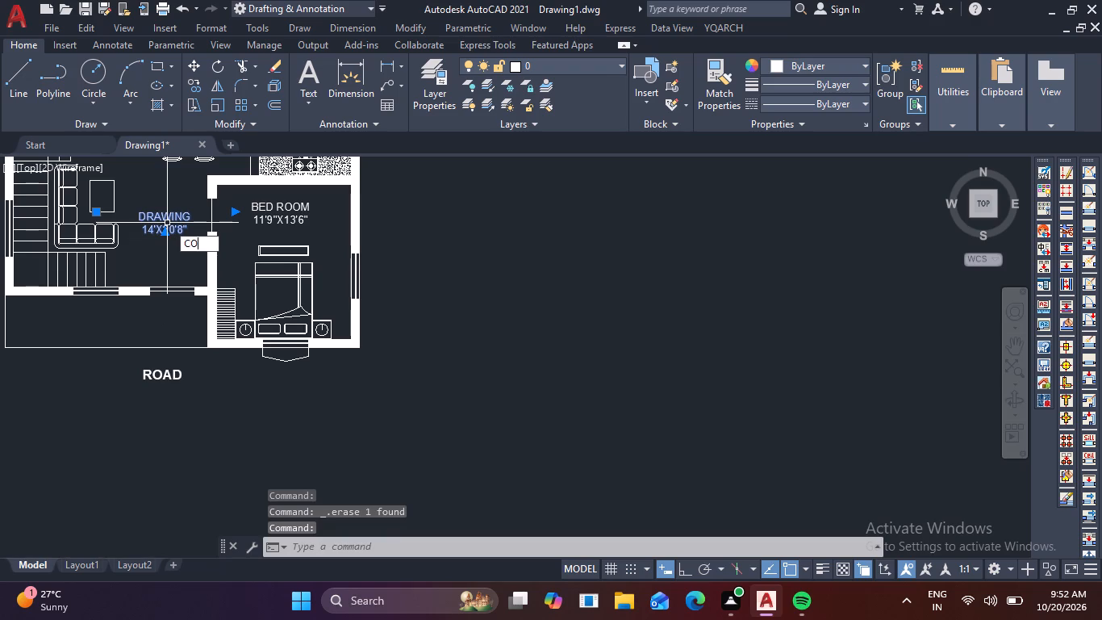
key("space")
left_click(167, 223)
scroll(325, 379, "up", 2)
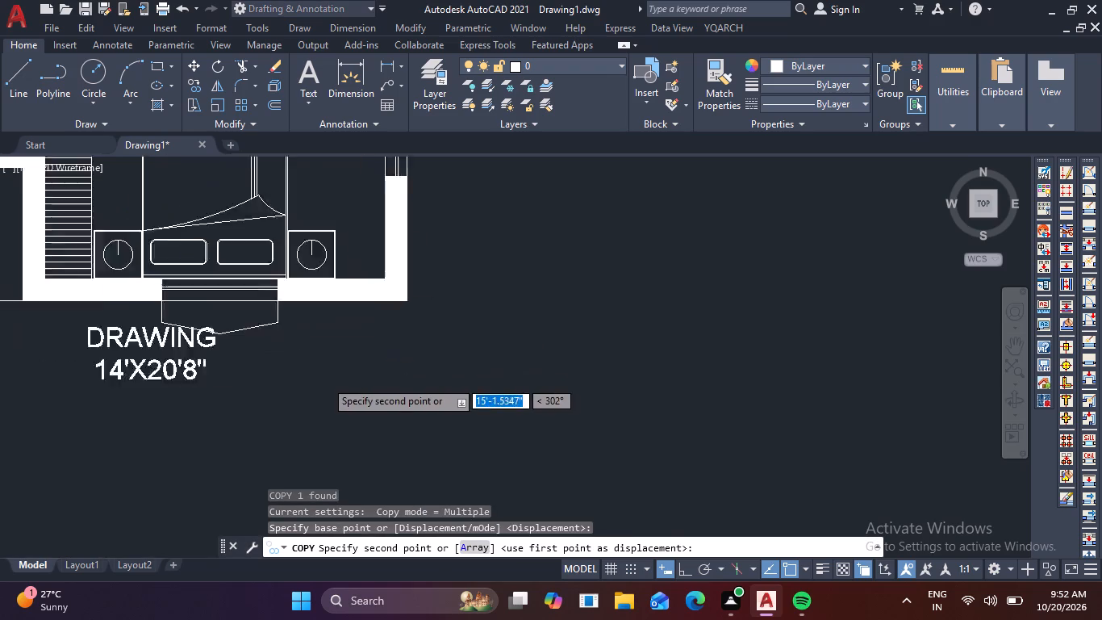
scroll(325, 380, "up", 1)
left_click(477, 407)
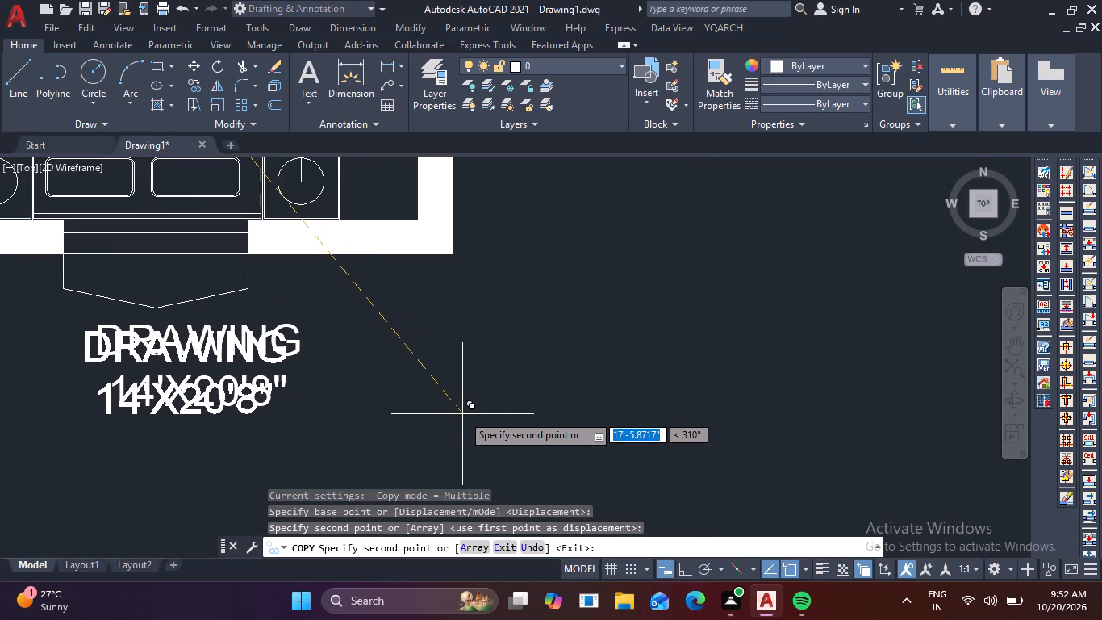
key("Escape")
Replace the whole text of the copied DRAWING label with "W".
double_click(273, 401)
left_click(267, 397)
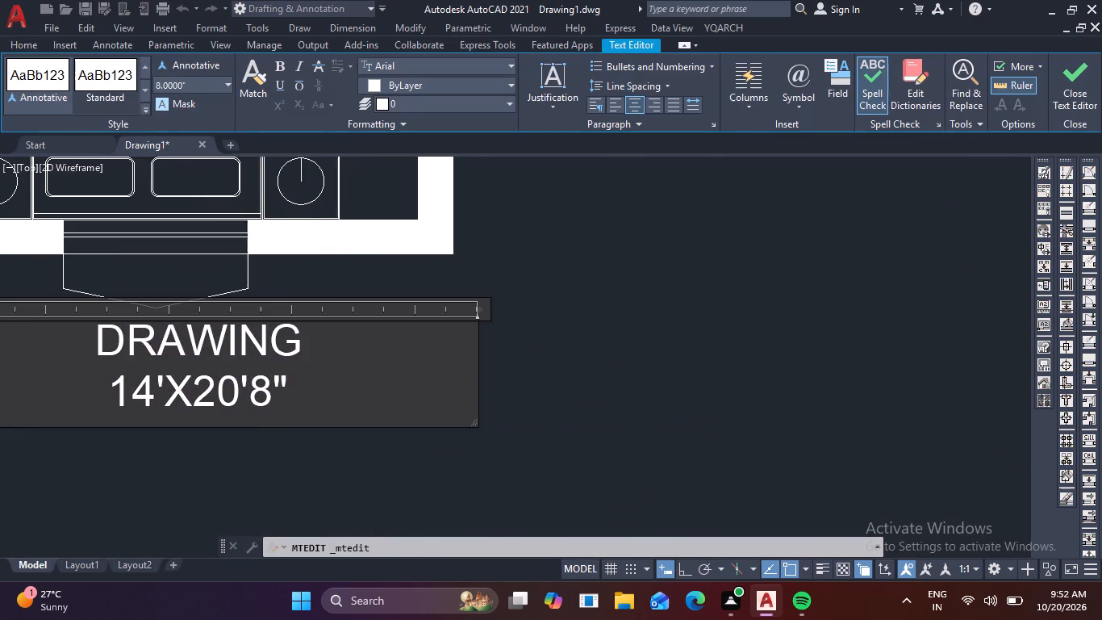
left_click(339, 399)
key("BackSpace")
key("BackSpace")
key("BackSpace")
key("BackSpace")
key("BackSpace")
key("BackSpace")
key("BackSpace")
key("BackSpace")
key("BackSpace")
key("BackSpace")
key("BackSpace")
key("BackSpace")
key("BackSpace")
key("BackSpace")
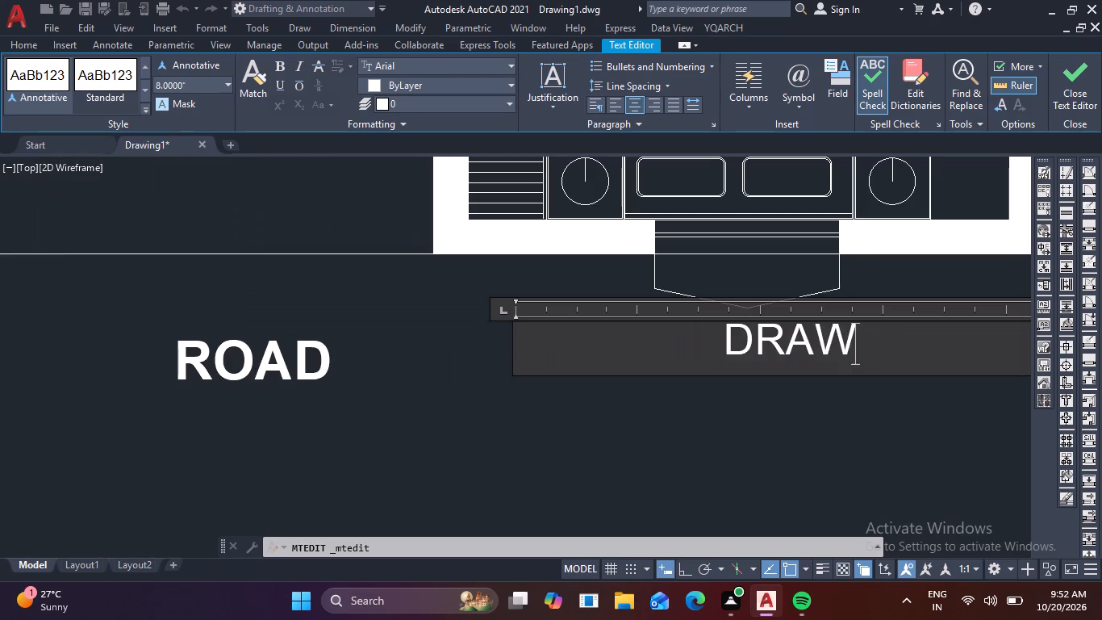
key("BackSpace")
key("BackSpace")
key("BackSpace")
key("BackSpace")
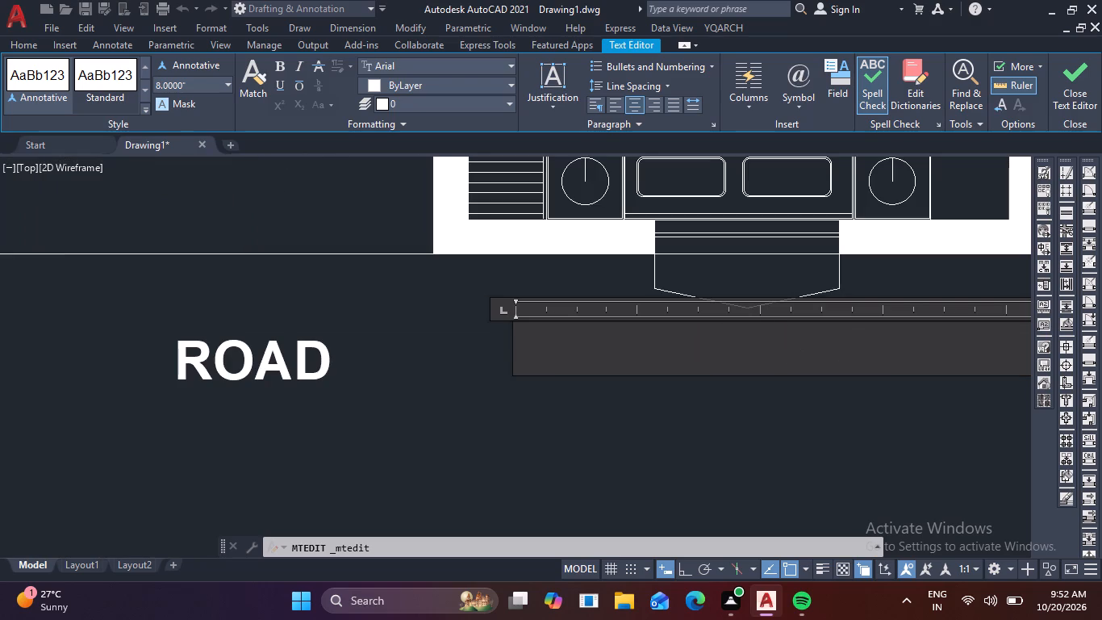
key("w")
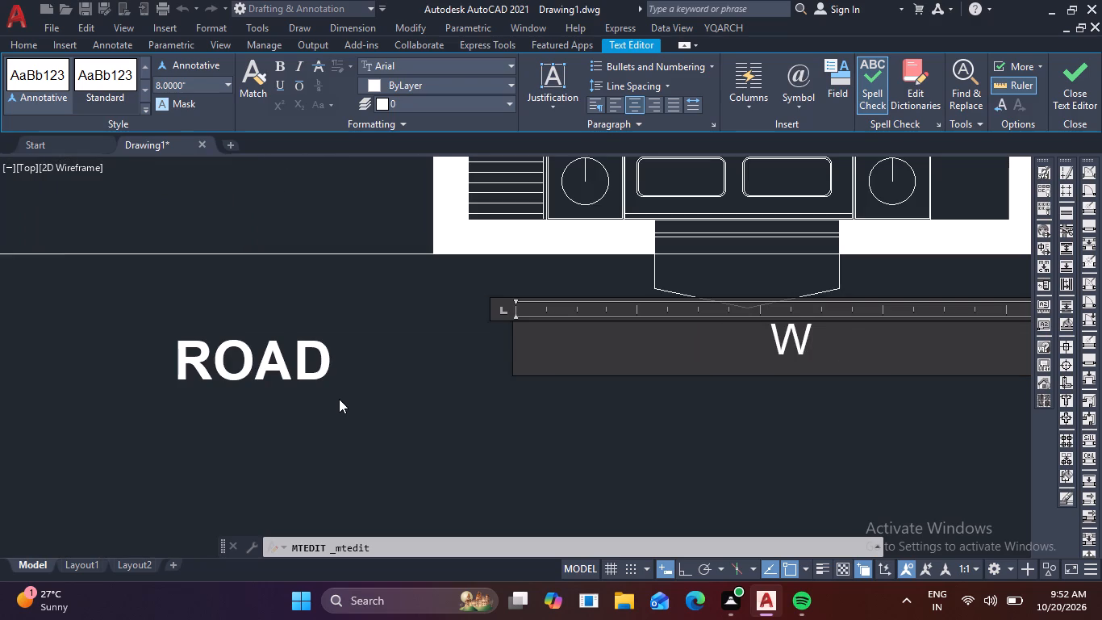
Narrow the W label's text frame to fit closely around the single letter and finish the text edit.
scroll(451, 367, "down", 2)
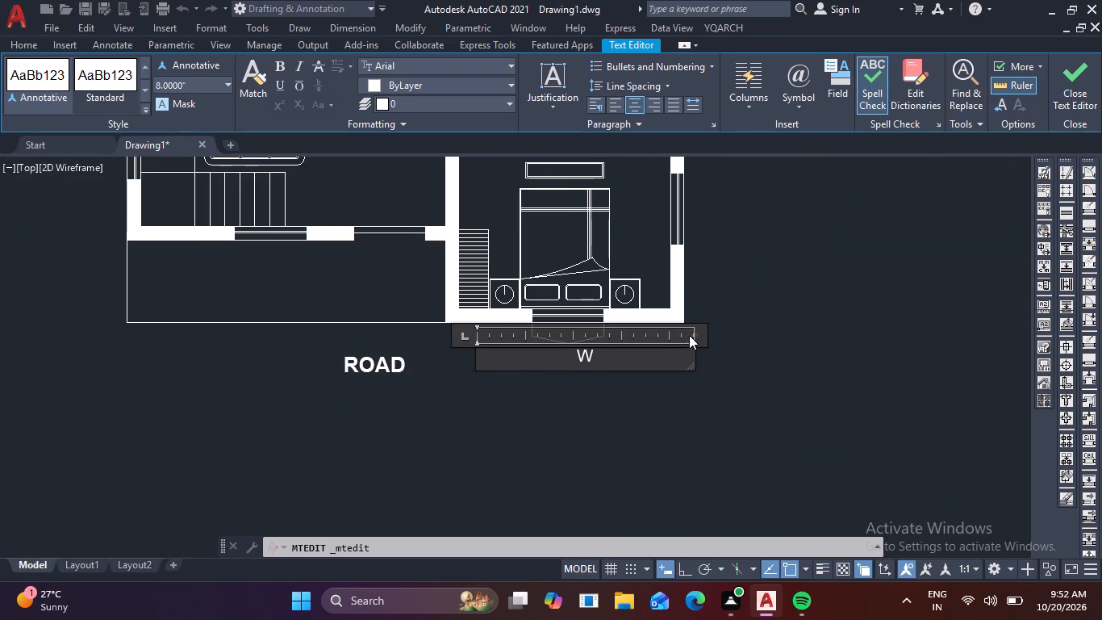
scroll(695, 332, "up", 2)
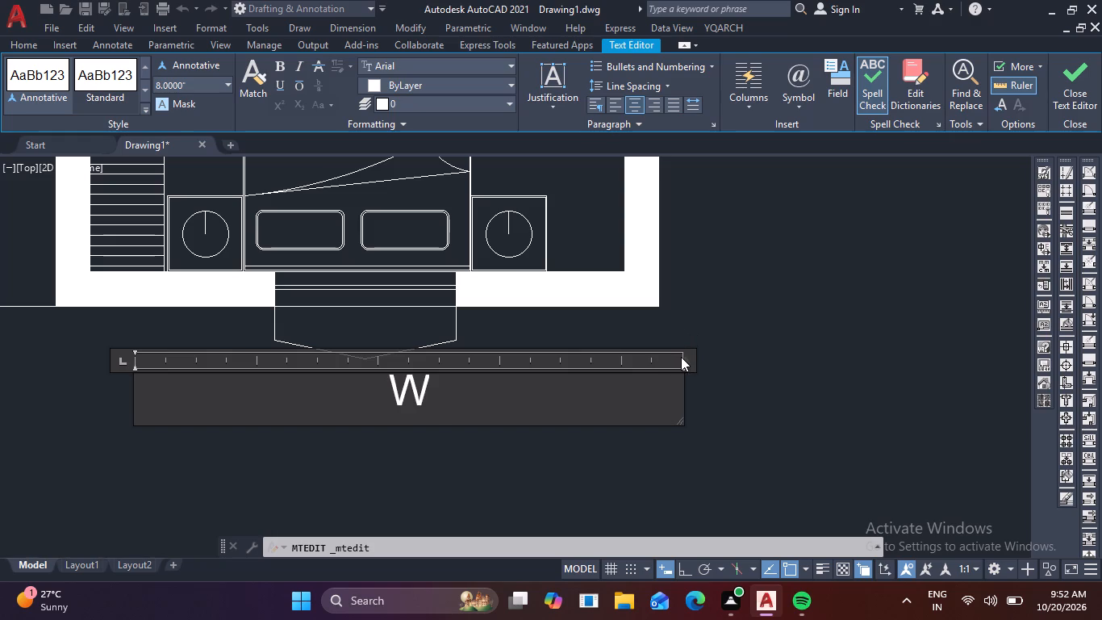
left_click_drag(686, 361, 293, 429)
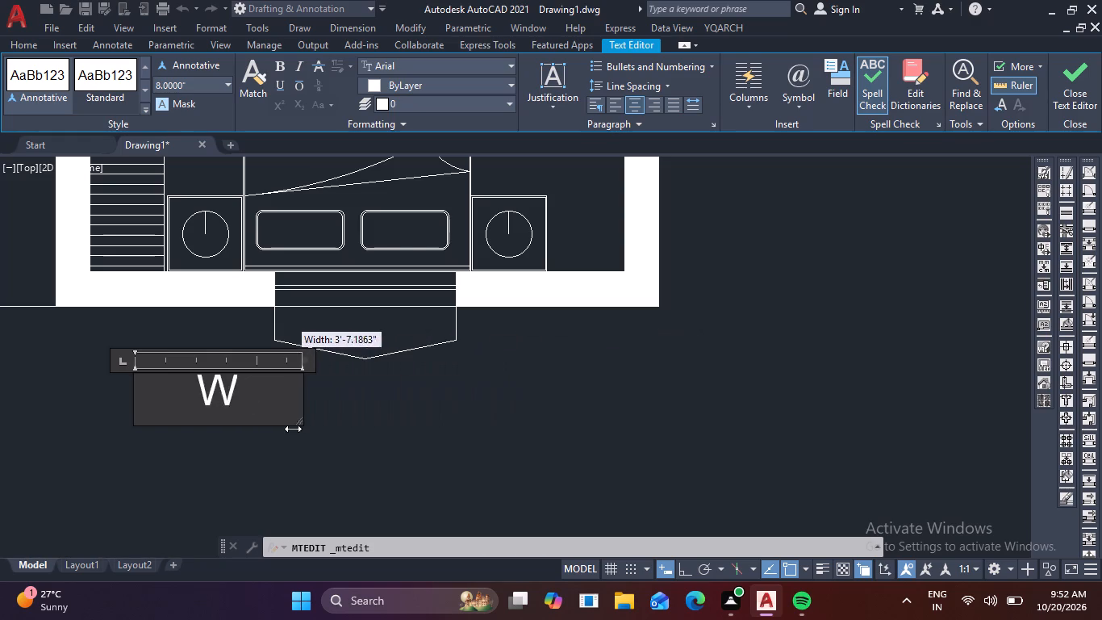
left_click_drag(293, 429, 195, 436)
left_click(226, 446)
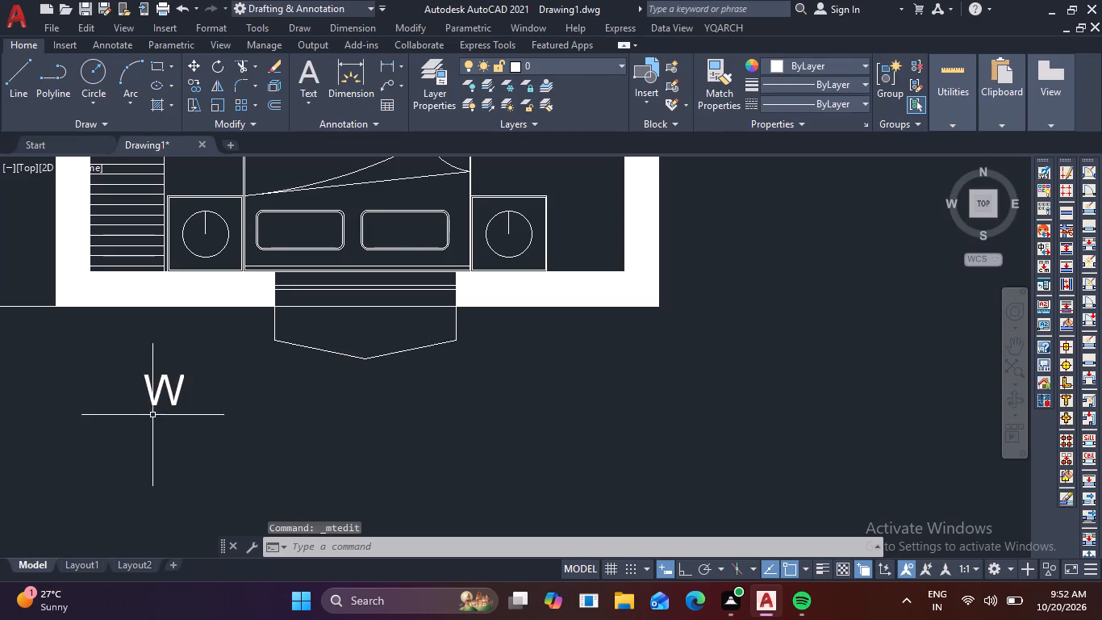
Move the W label into the middle of the front bedroom's window projection.
left_click(169, 392)
type("M")
key("space")
left_click(170, 392)
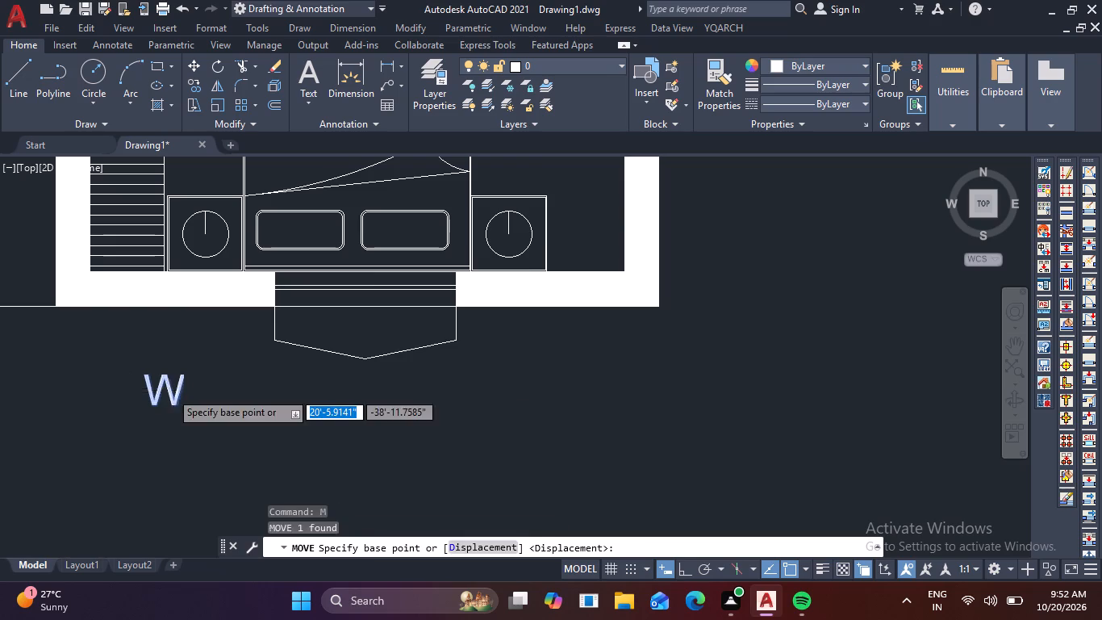
scroll(372, 337, "up", 1)
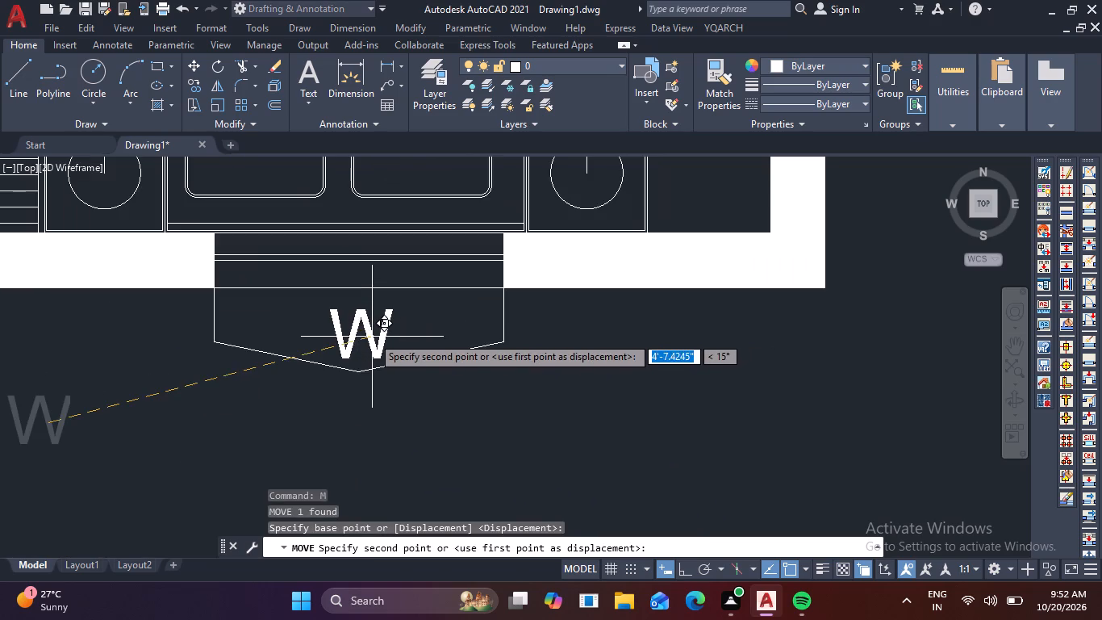
left_click(373, 333)
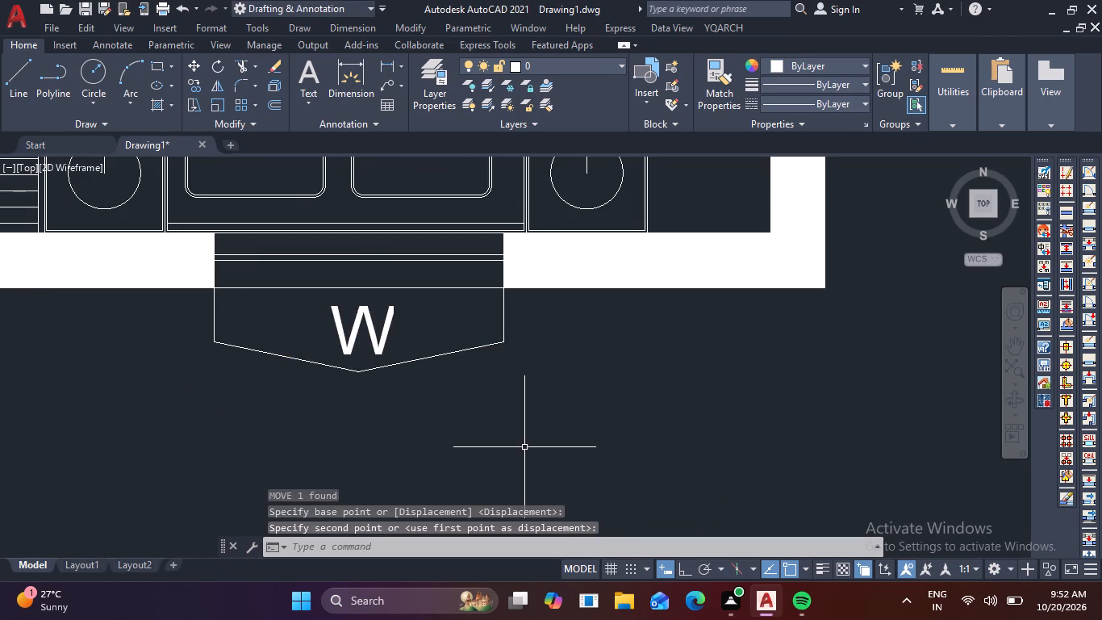
Assign the ACAD_ISO02W100 linetype to the window projection's two side lines and two sloping lines.
scroll(545, 459, "up", 2)
scroll(499, 359, "down", 1)
middle_click_drag(503, 366, 586, 586)
left_click(559, 479)
left_click(518, 441)
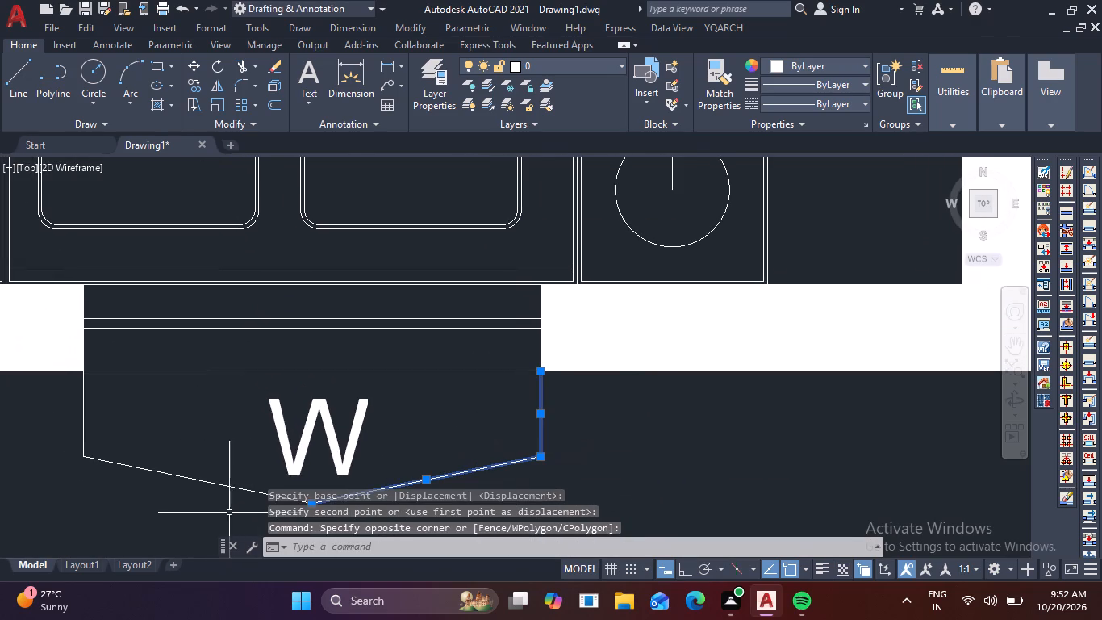
left_click_drag(153, 458, 141, 458)
left_click(48, 449)
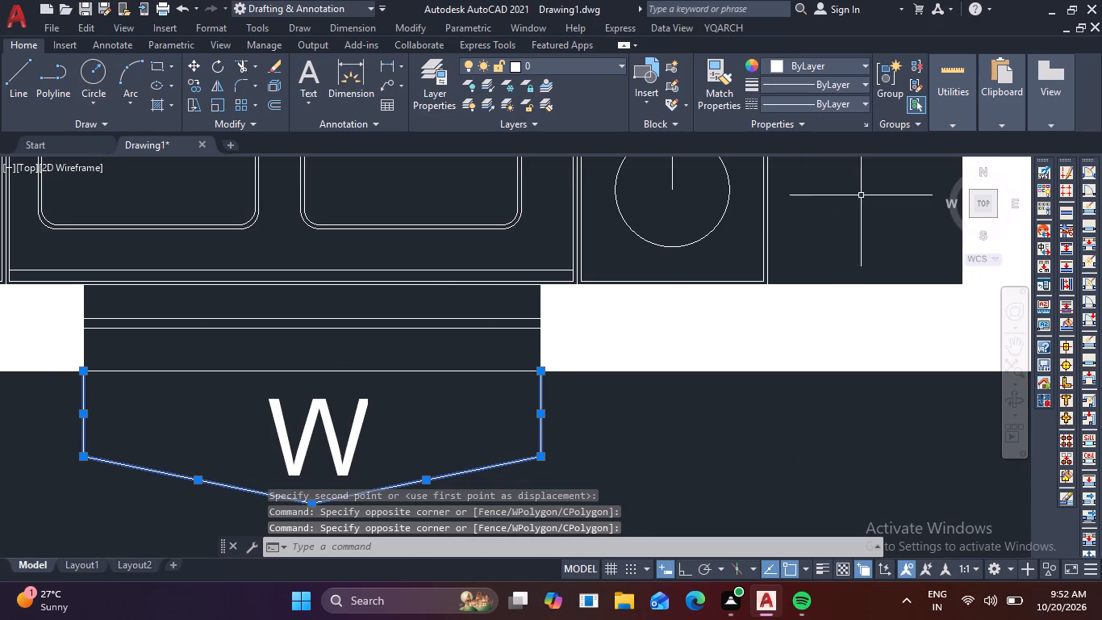
left_click(858, 100)
left_click(849, 169)
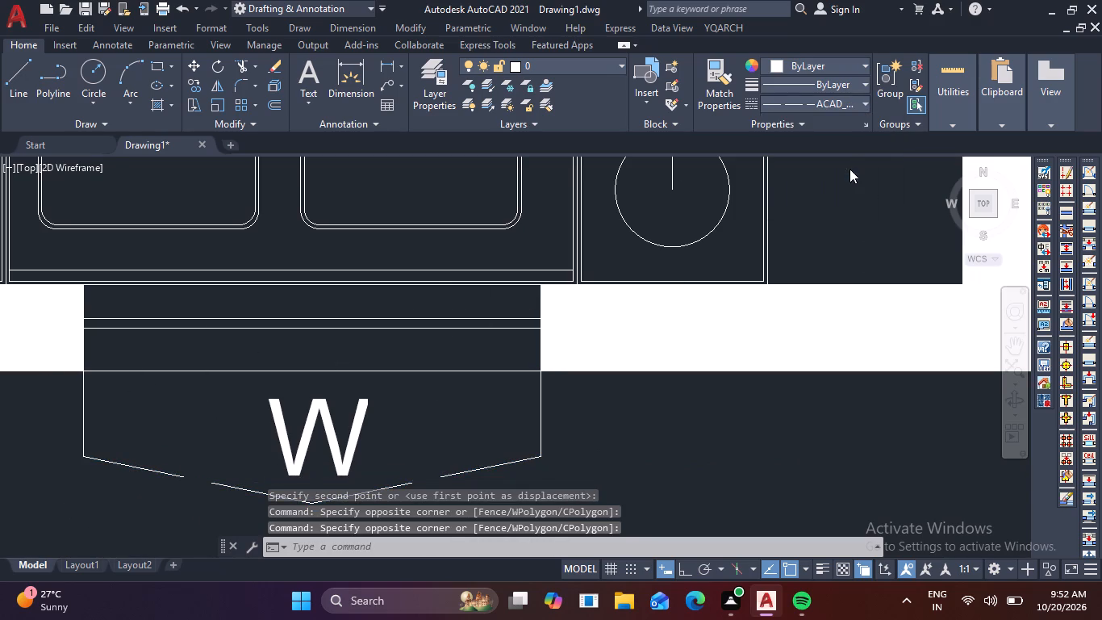
scroll(748, 451, "down", 1)
middle_click_drag(746, 458, 760, 372)
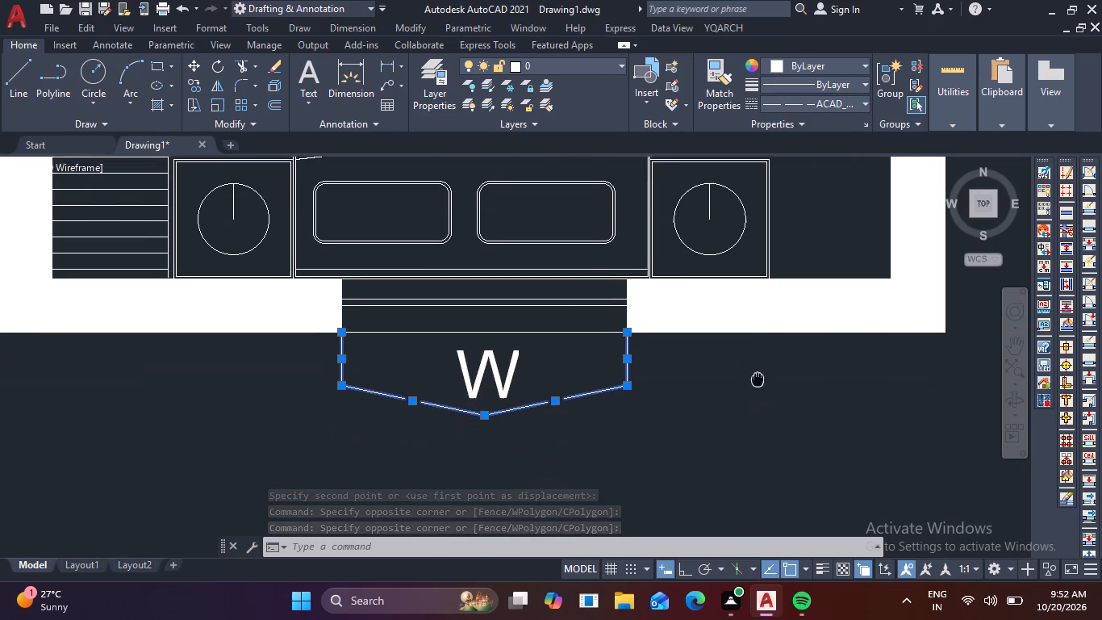
middle_click_drag(760, 372, 763, 356)
key("Escape")
Set the linetype scale of the window projection's four outline lines to 0.7 in their properties.
left_click(659, 396)
left_click(620, 350)
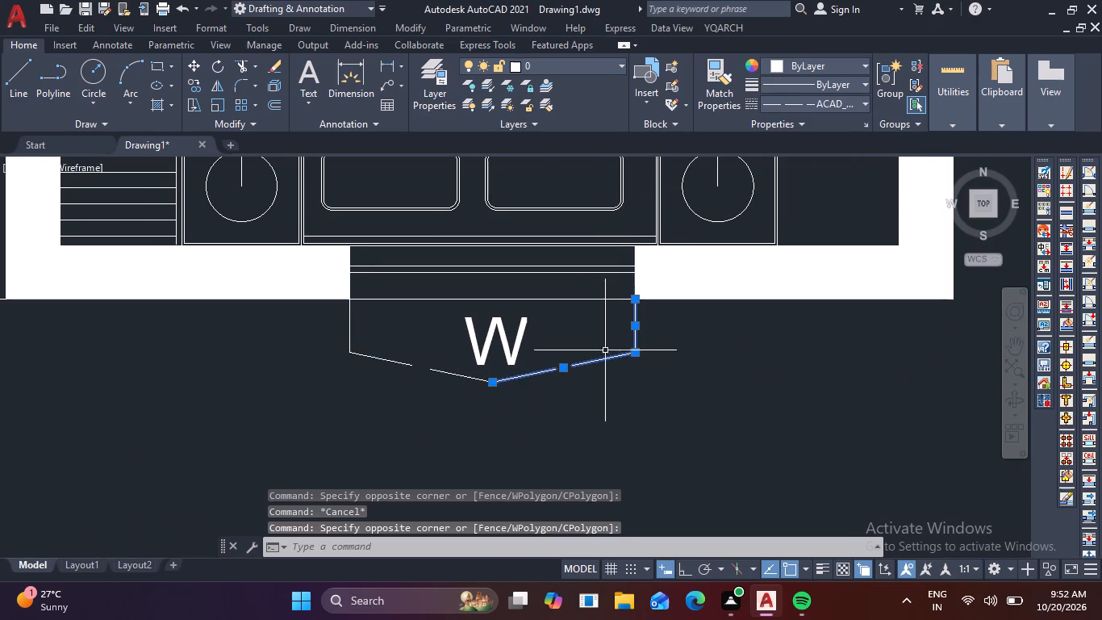
left_click(378, 376)
left_click(337, 345)
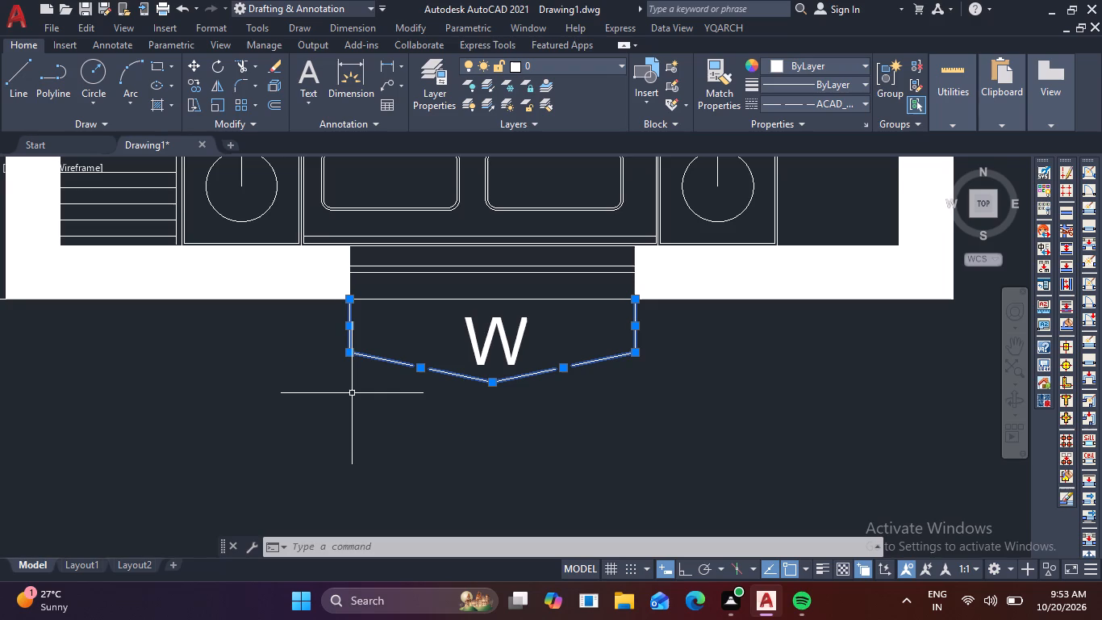
type("PR")
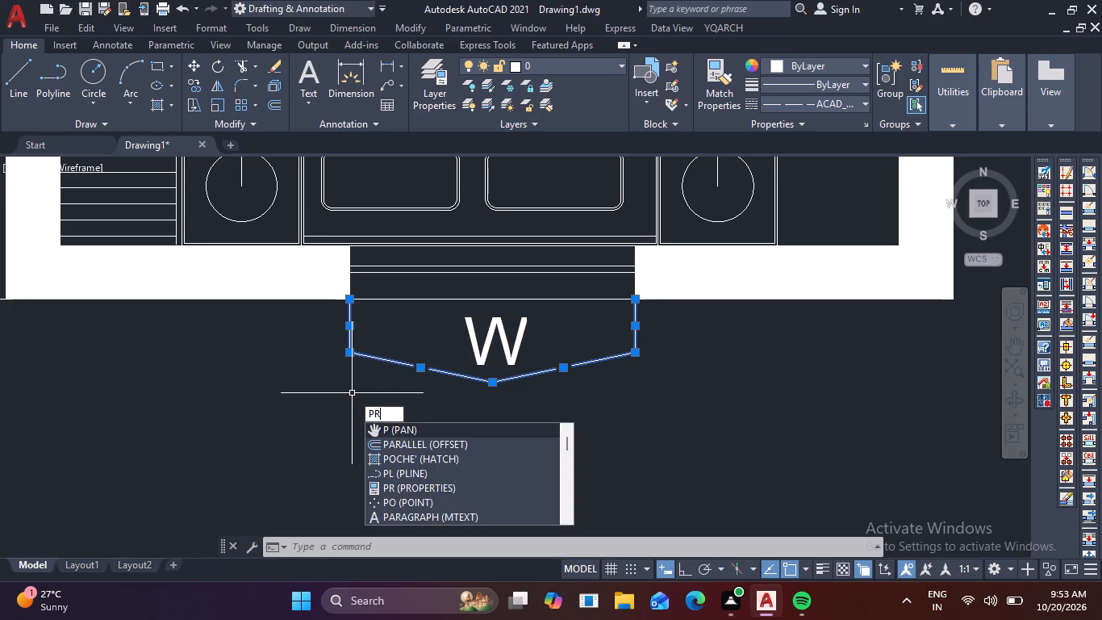
key("space")
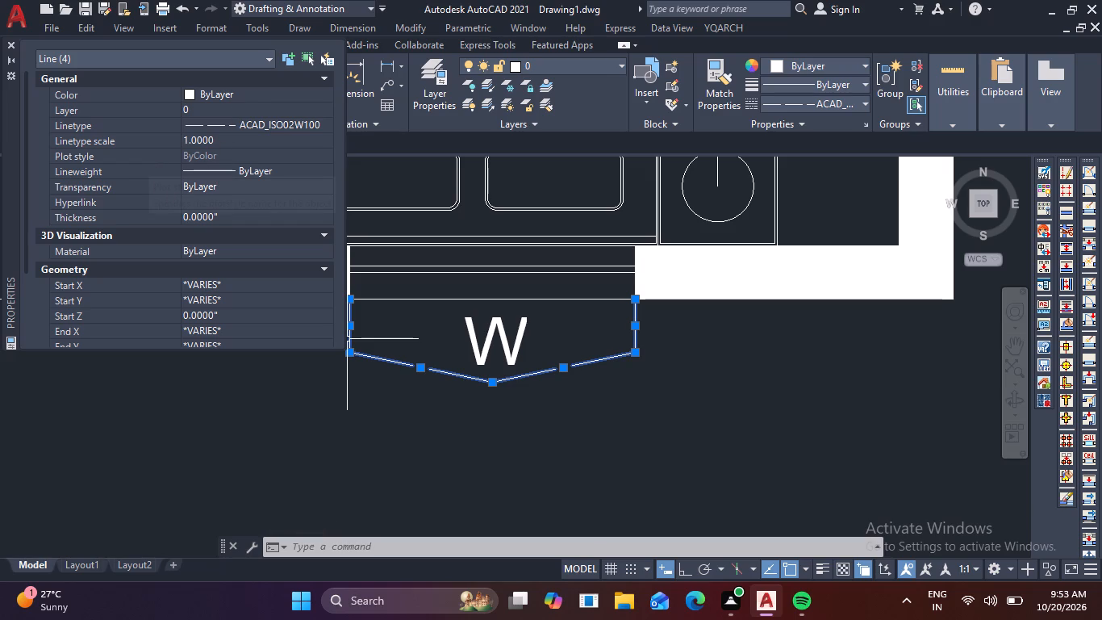
scroll(188, 250, "down", 3)
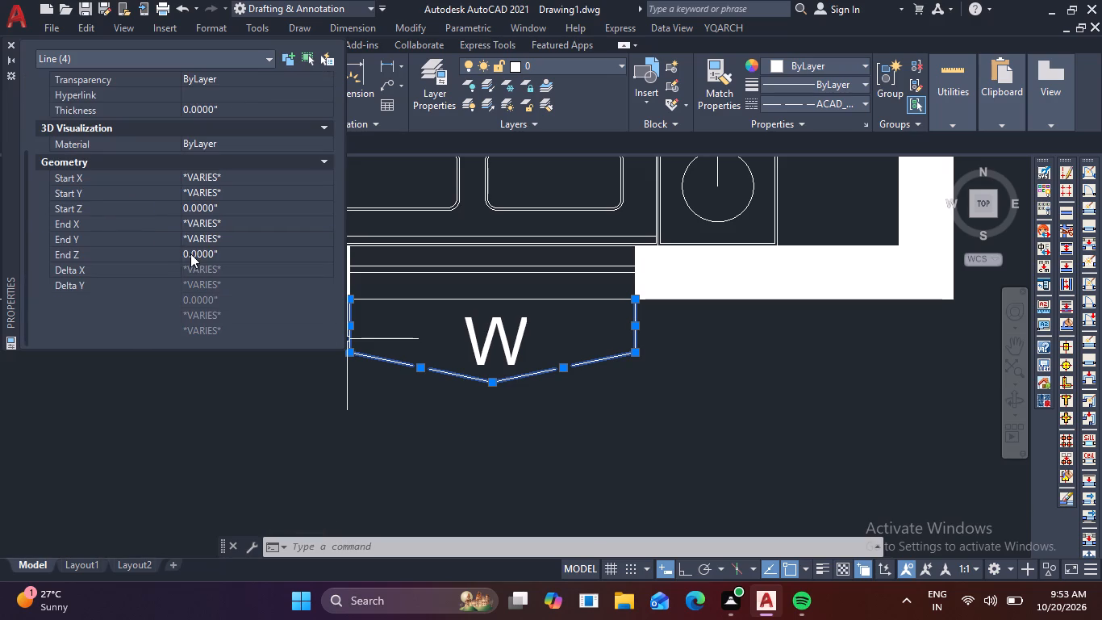
scroll(192, 253, "down", 5)
scroll(192, 253, "up", 7)
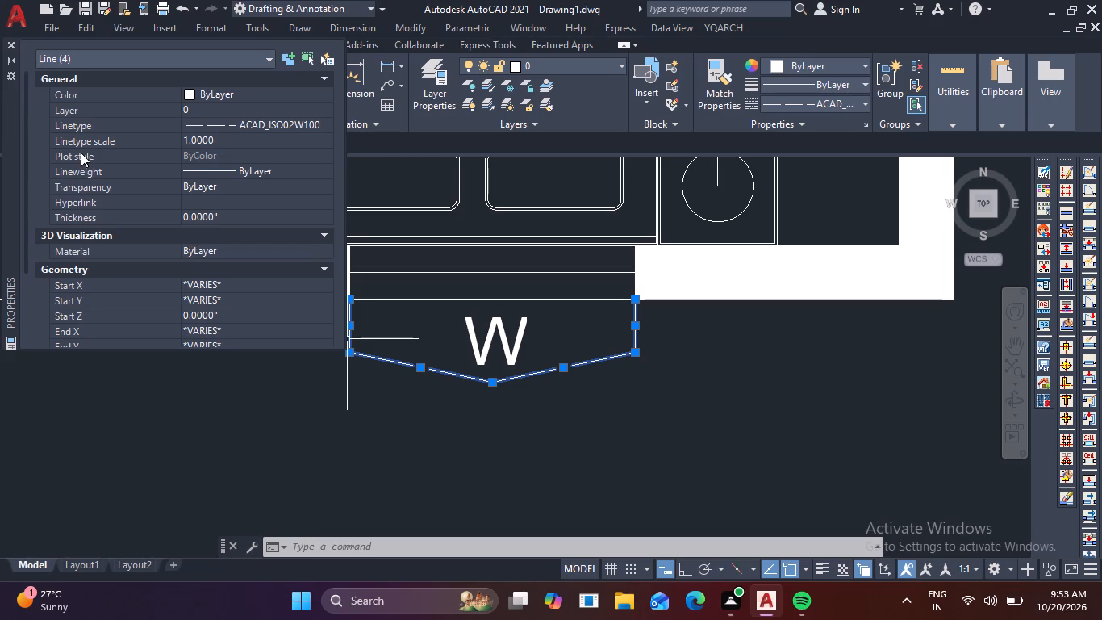
left_click(228, 136)
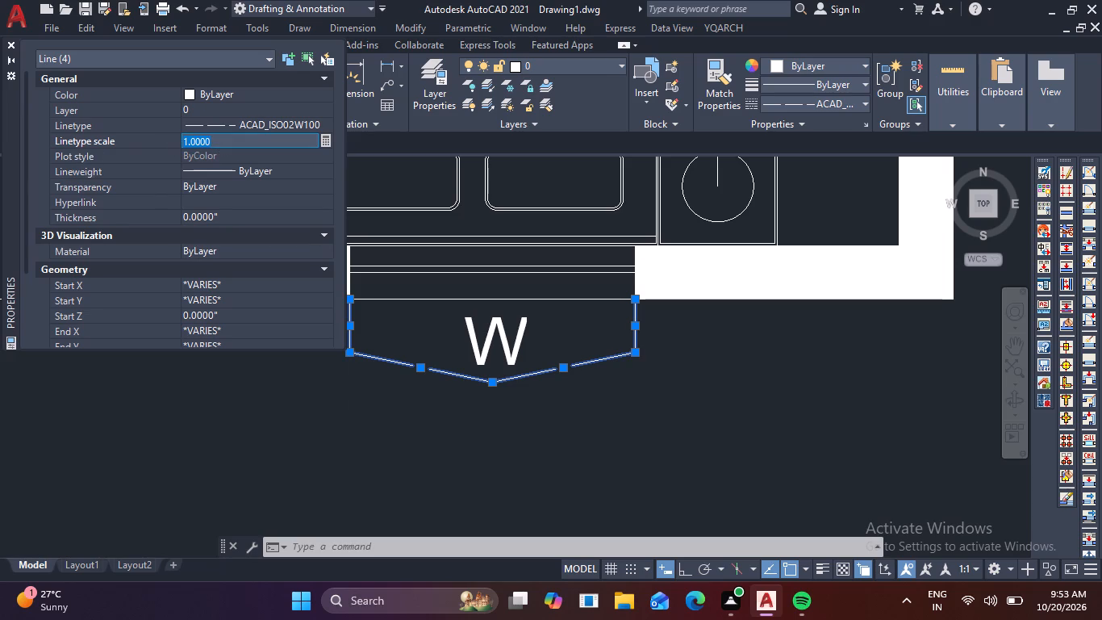
key("BackSpace")
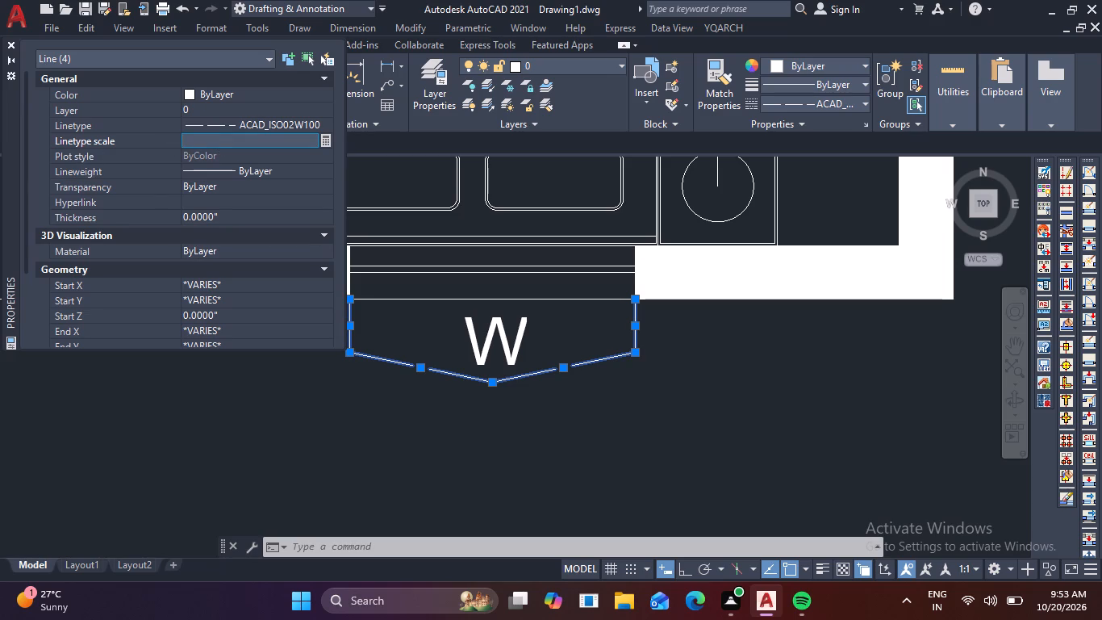
key("period")
key("7")
key("Return")
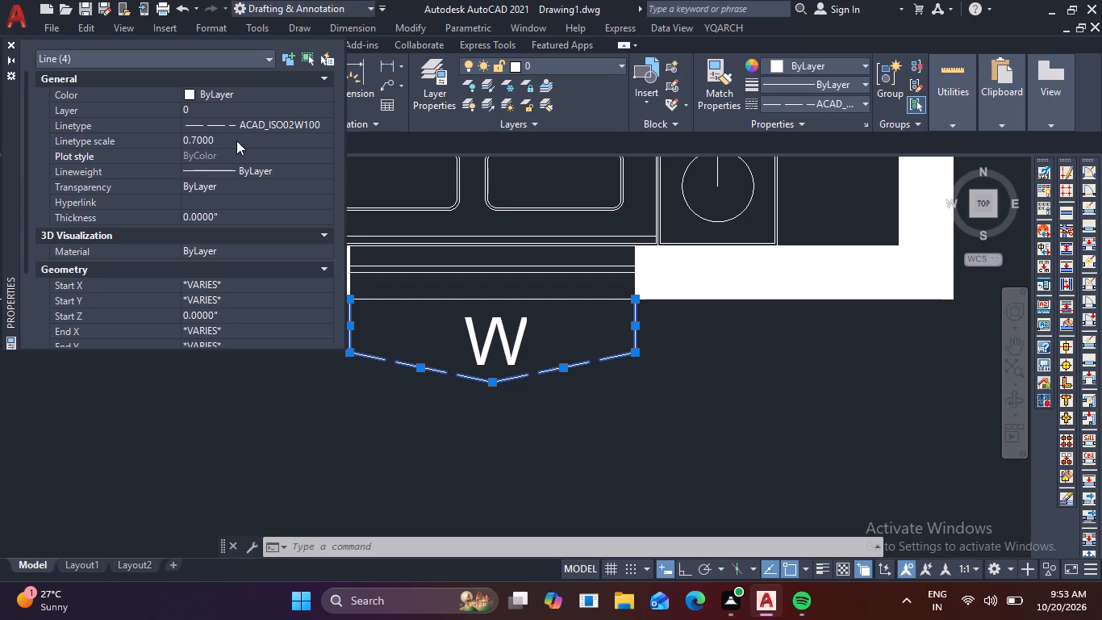
Set the linetype scale of the same four projection lines to 0.5 and close the properties.
left_click(236, 138)
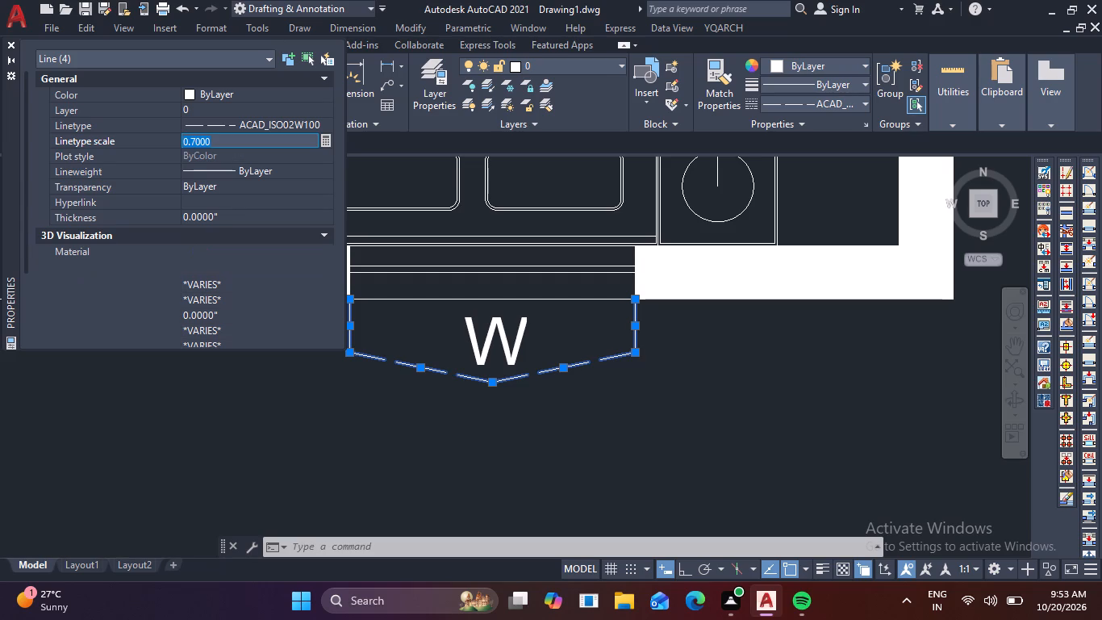
key("period")
key("5")
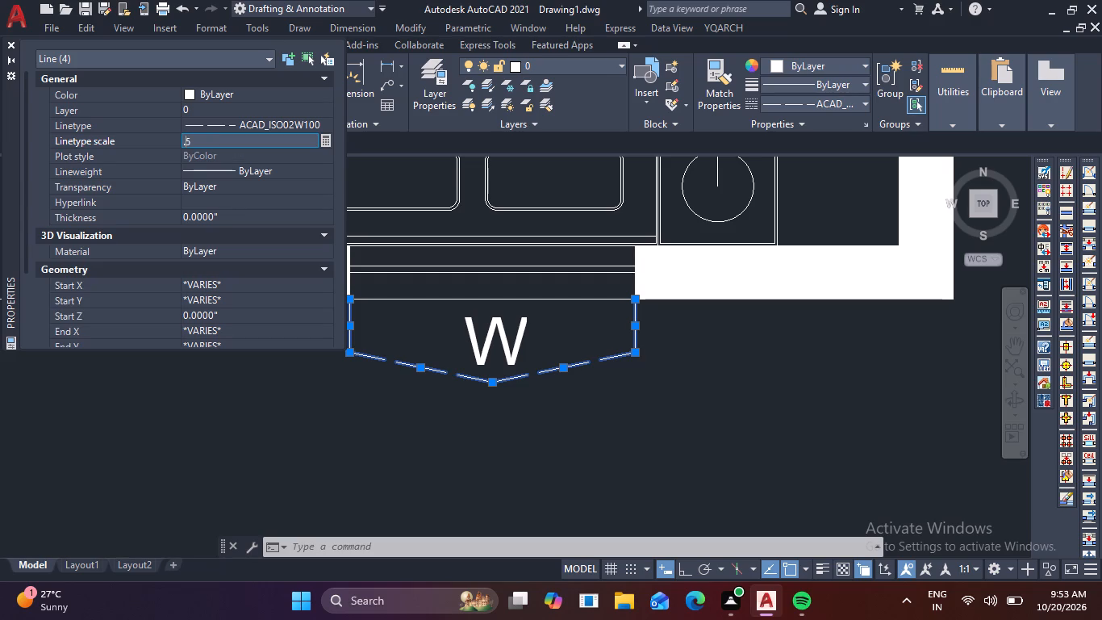
key("Return")
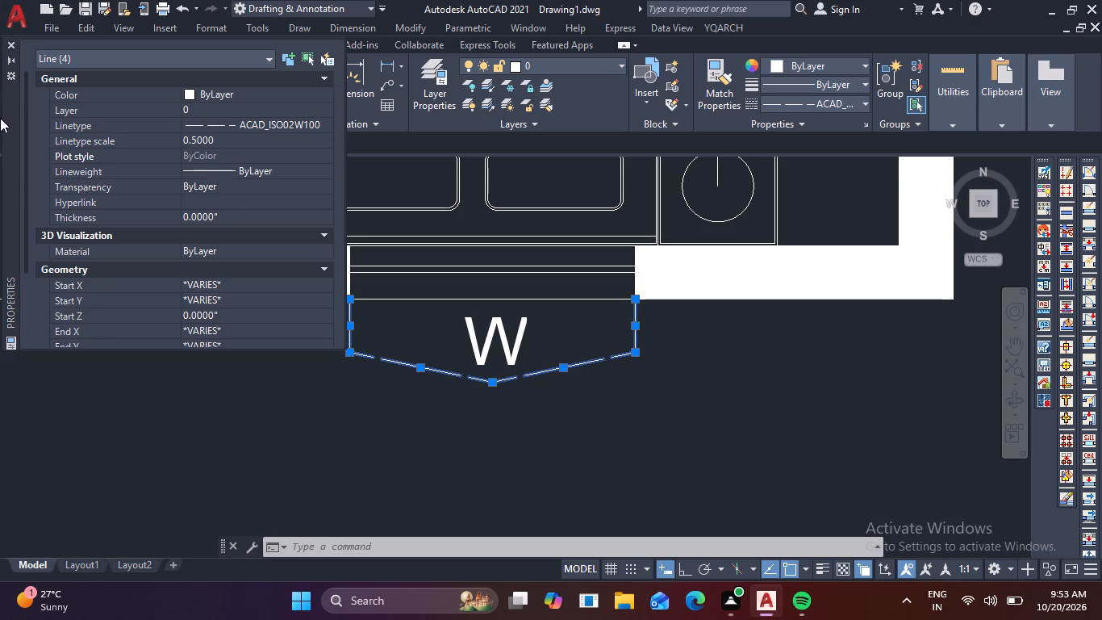
left_click(7, 38)
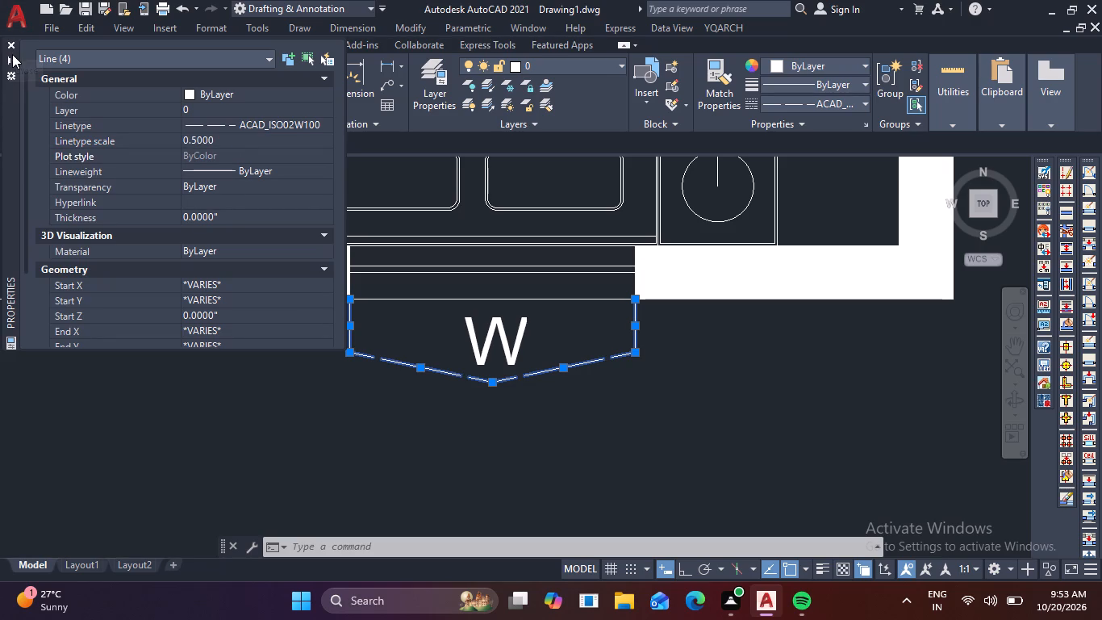
left_click(11, 38)
left_click(10, 45)
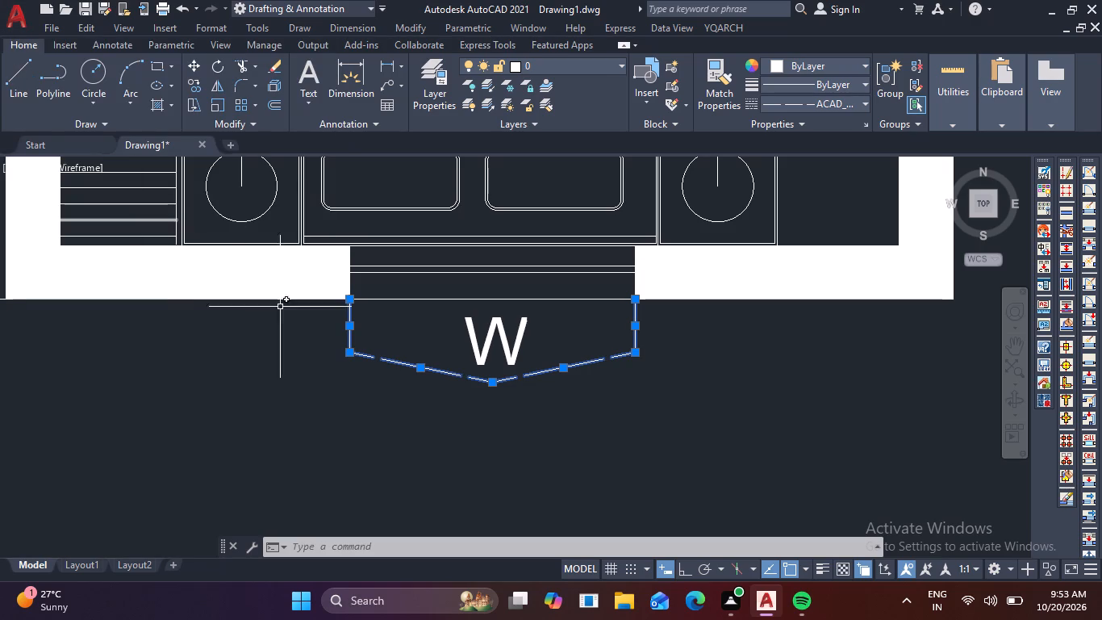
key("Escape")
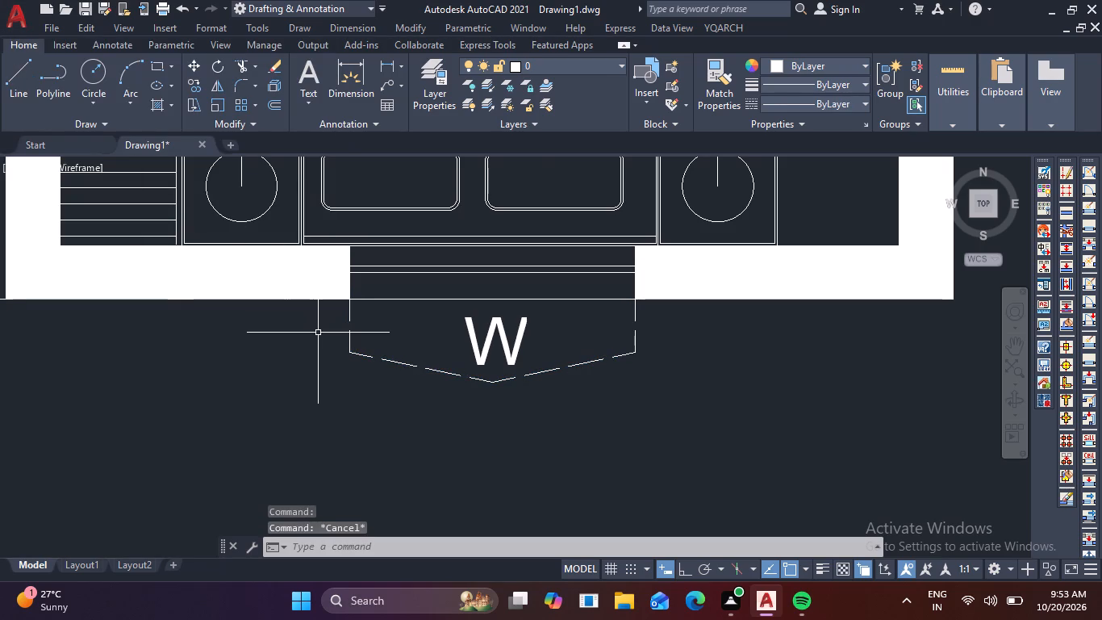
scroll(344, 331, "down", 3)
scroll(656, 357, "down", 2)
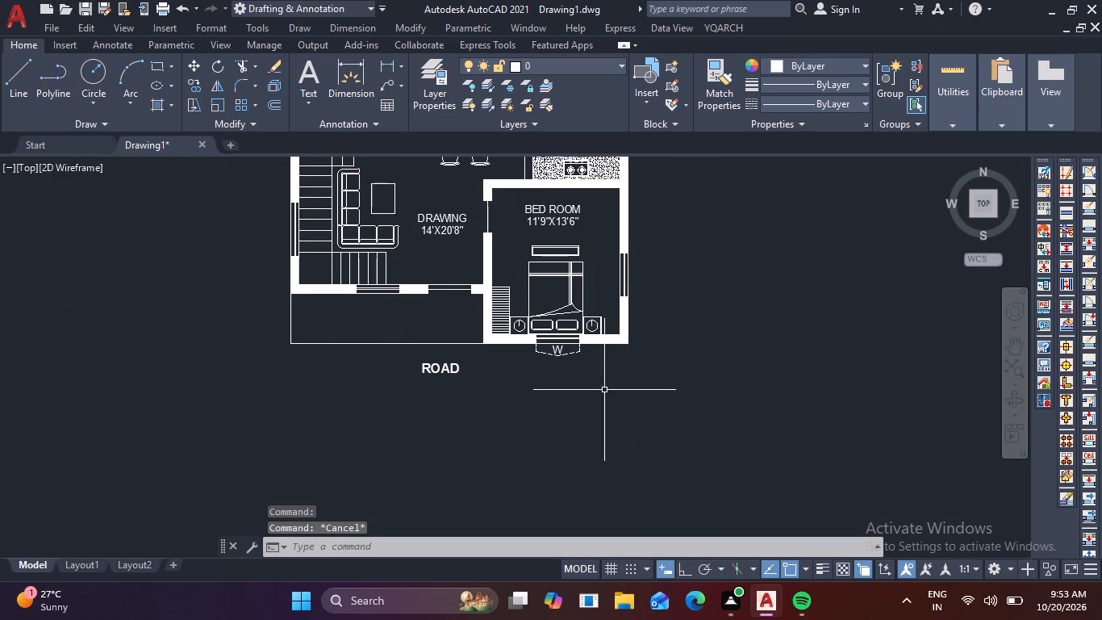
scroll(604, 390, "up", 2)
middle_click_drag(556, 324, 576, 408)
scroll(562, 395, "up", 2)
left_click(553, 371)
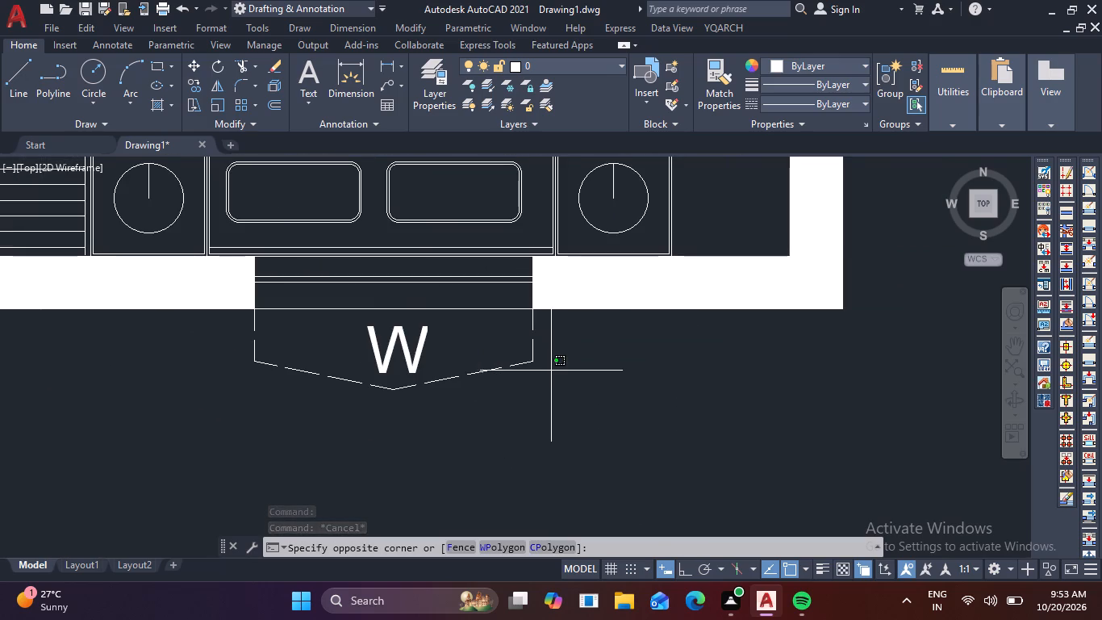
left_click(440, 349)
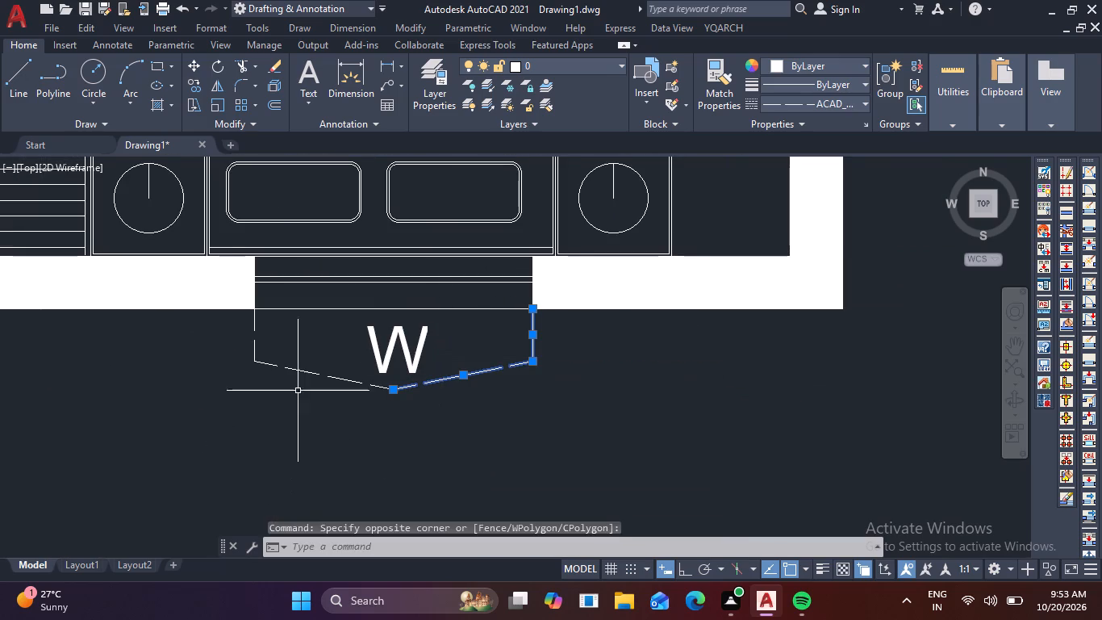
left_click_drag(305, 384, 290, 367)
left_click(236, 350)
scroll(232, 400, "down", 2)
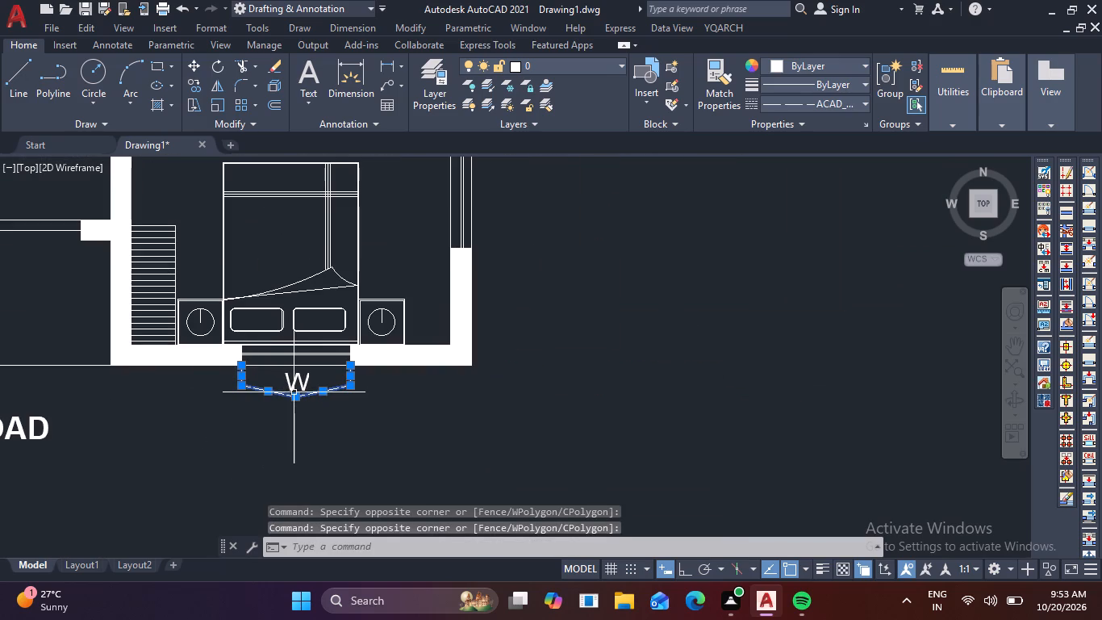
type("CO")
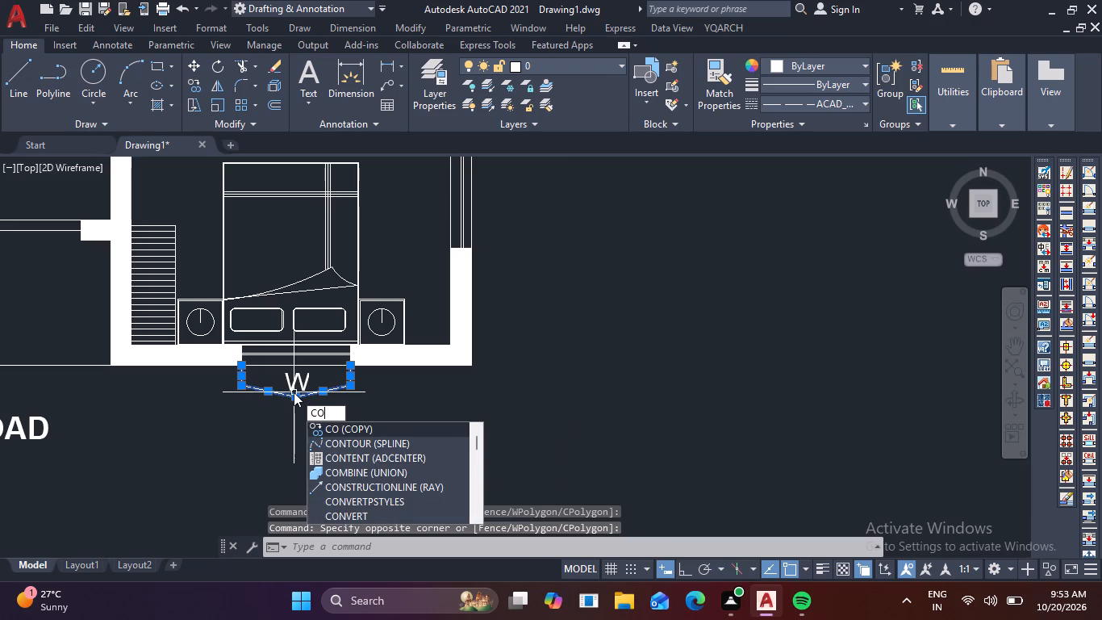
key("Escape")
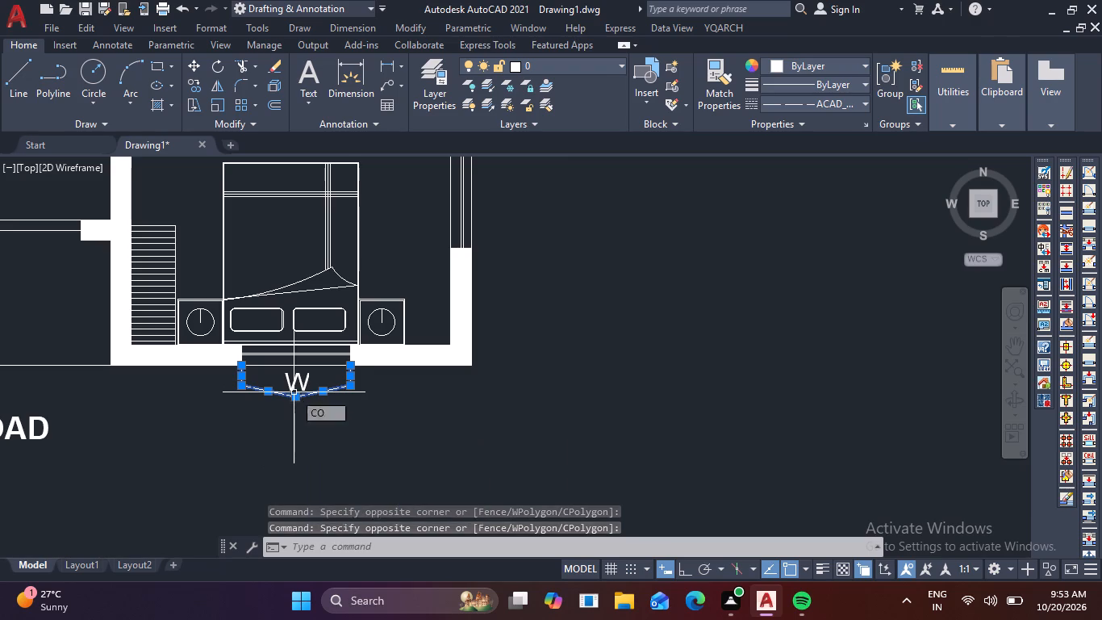
Copy the front bedroom's window projection with its W label onto the drawing room's front window, aligned at the opening's outer corner.
scroll(377, 400, "up", 2)
left_click(376, 404)
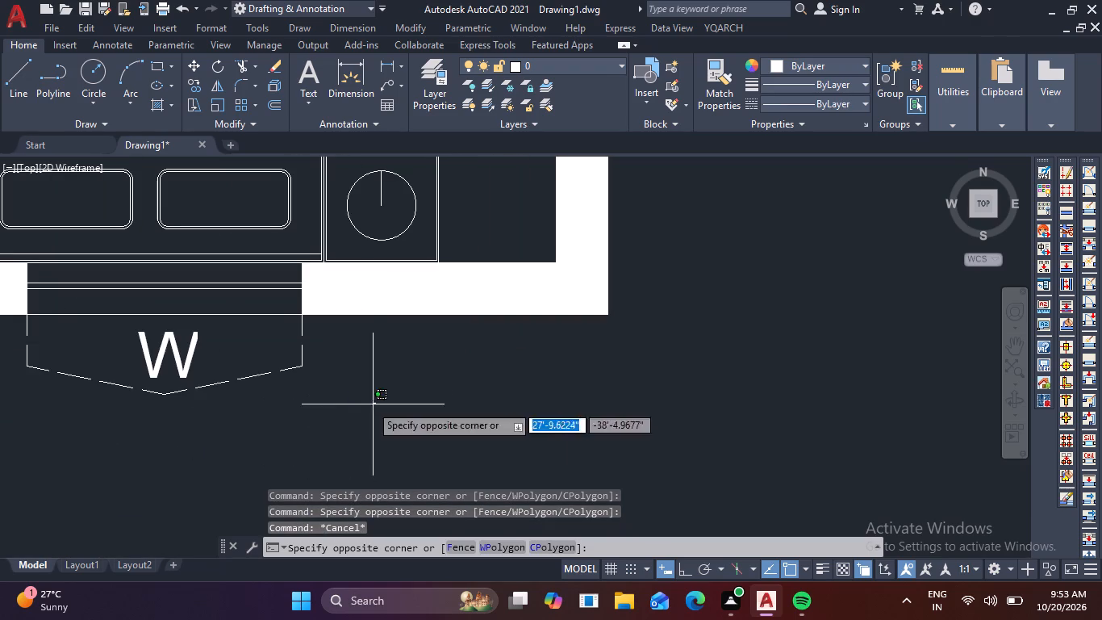
left_click(0, 342)
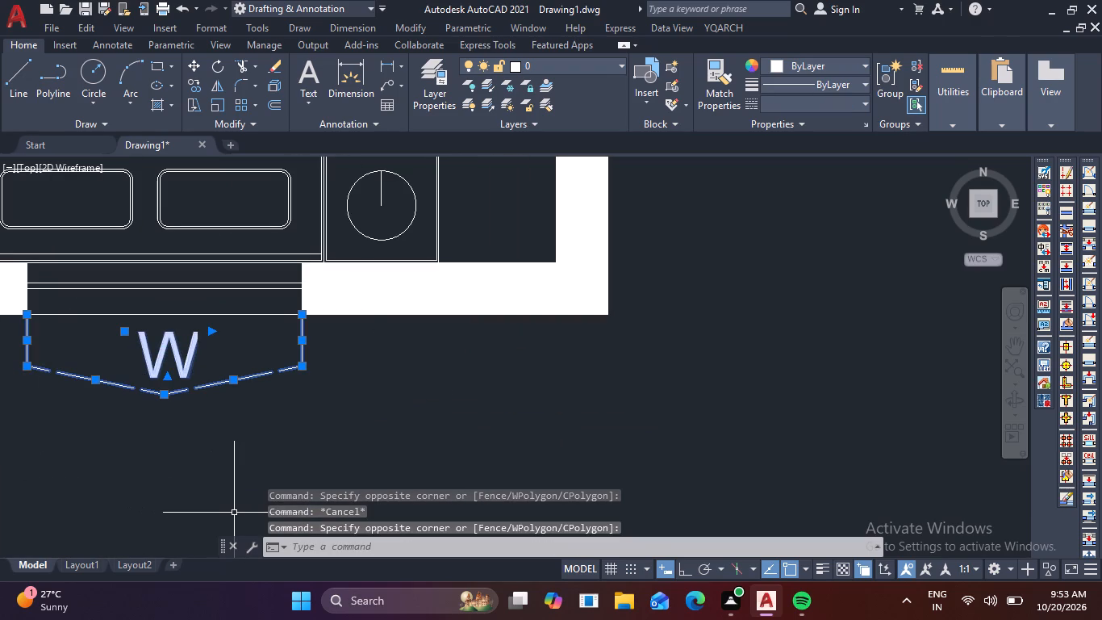
key("c")
type("O")
key("space")
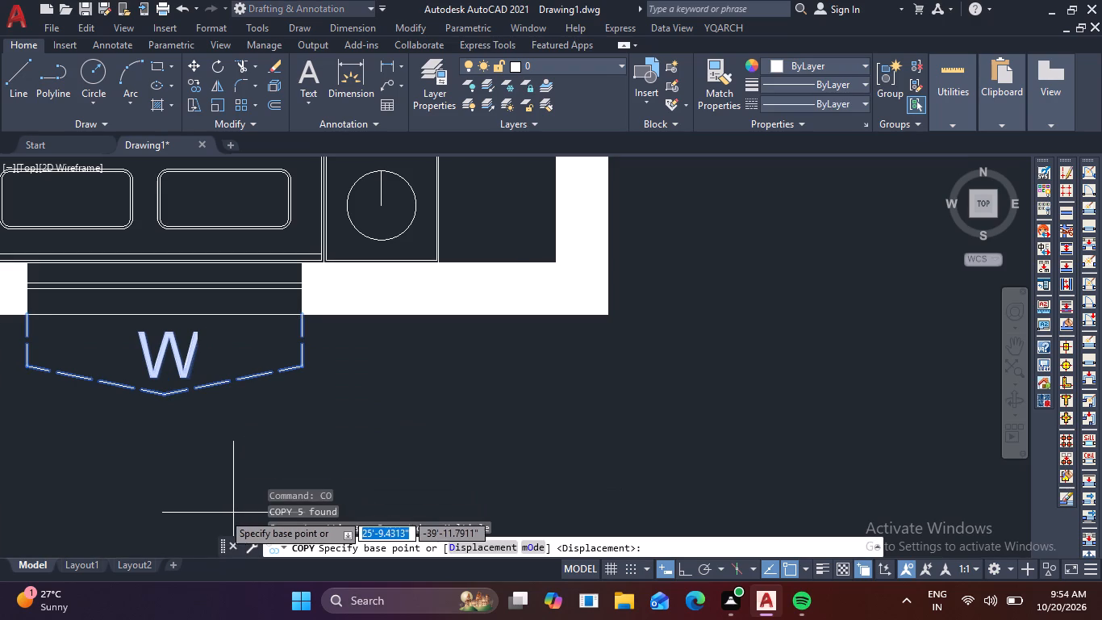
left_click(27, 316)
scroll(12, 455, "down", 2)
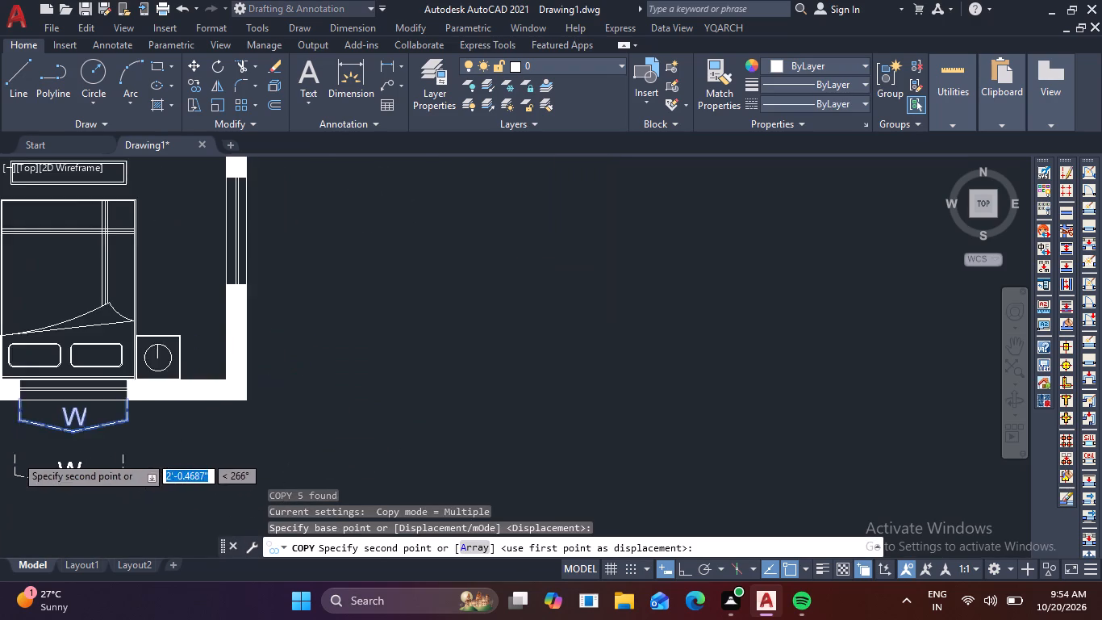
middle_click_drag(49, 458, 410, 362)
middle_click_drag(74, 401, 307, 375)
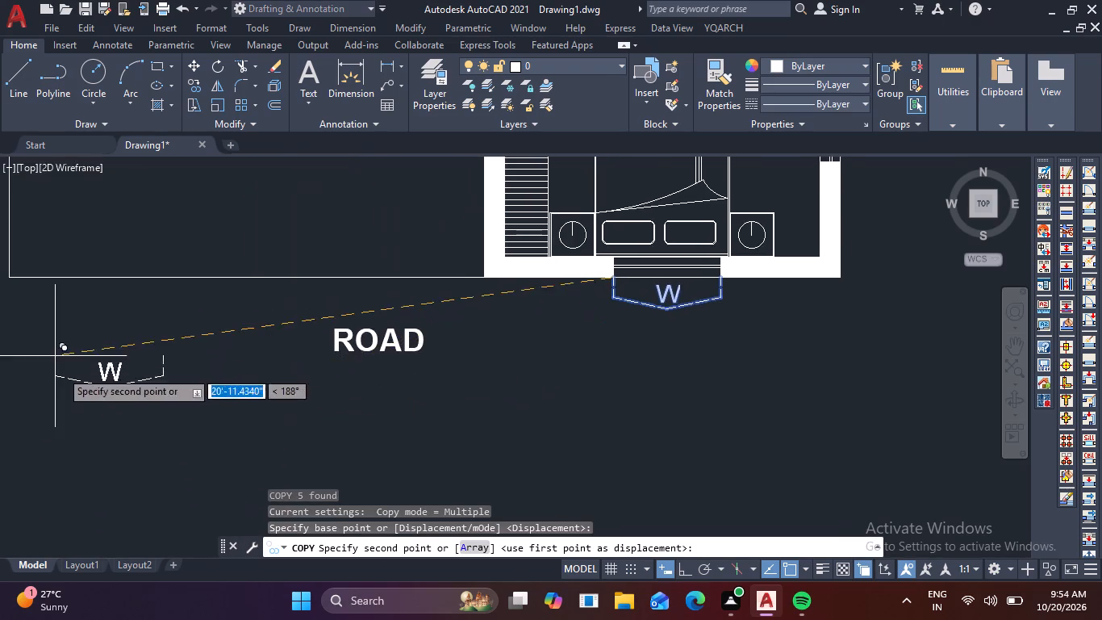
middle_click_drag(65, 403, 73, 602)
scroll(145, 413, "up", 2)
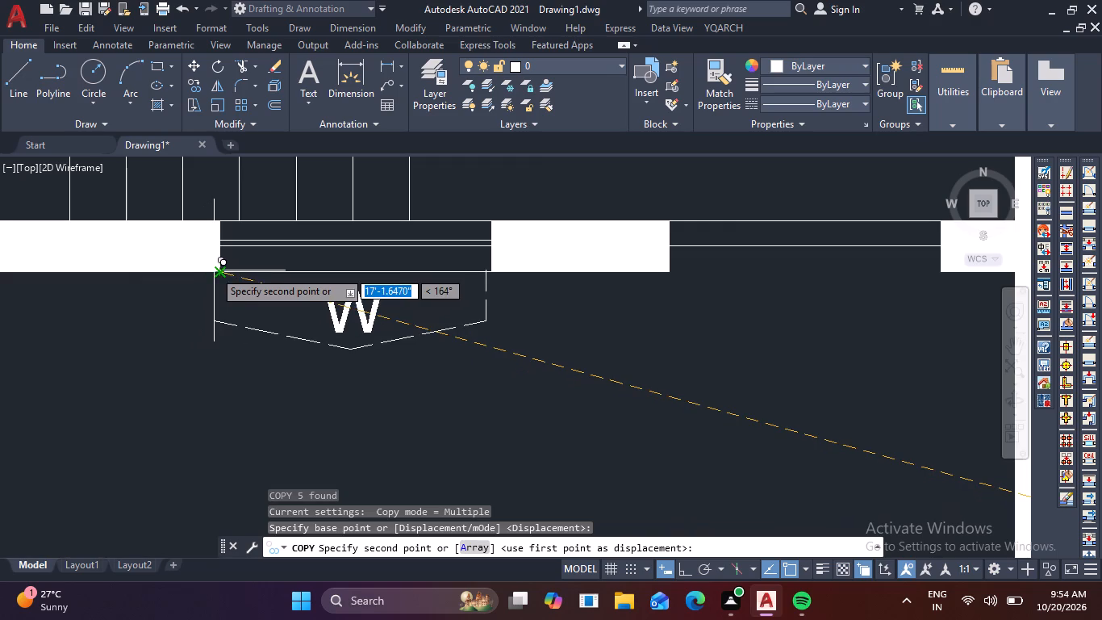
left_click(220, 268)
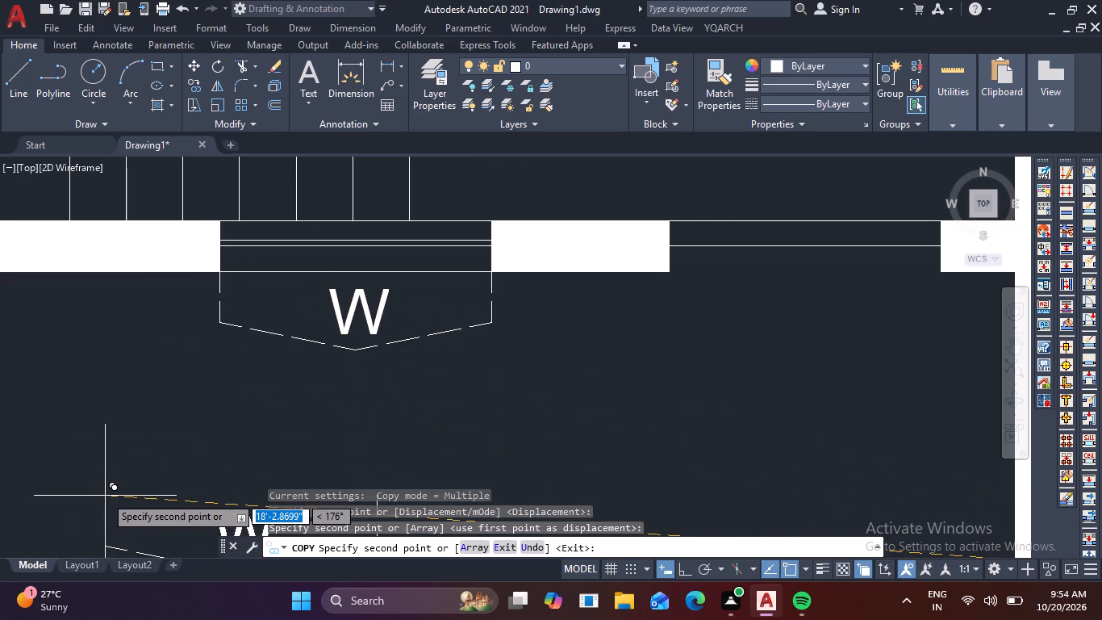
key("Escape")
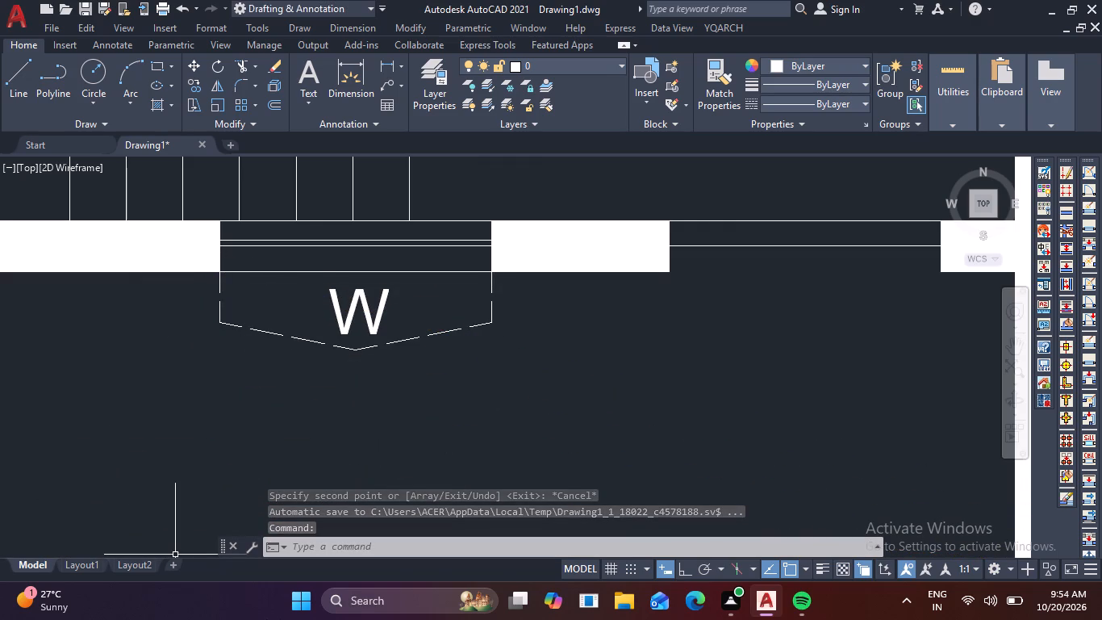
Copy the front bedroom projection's four dashed outline lines, without the W, into the empty space east of the house.
scroll(653, 575, "down", 1)
scroll(656, 436, "down", 3)
middle_click_drag(683, 320, 417, 288)
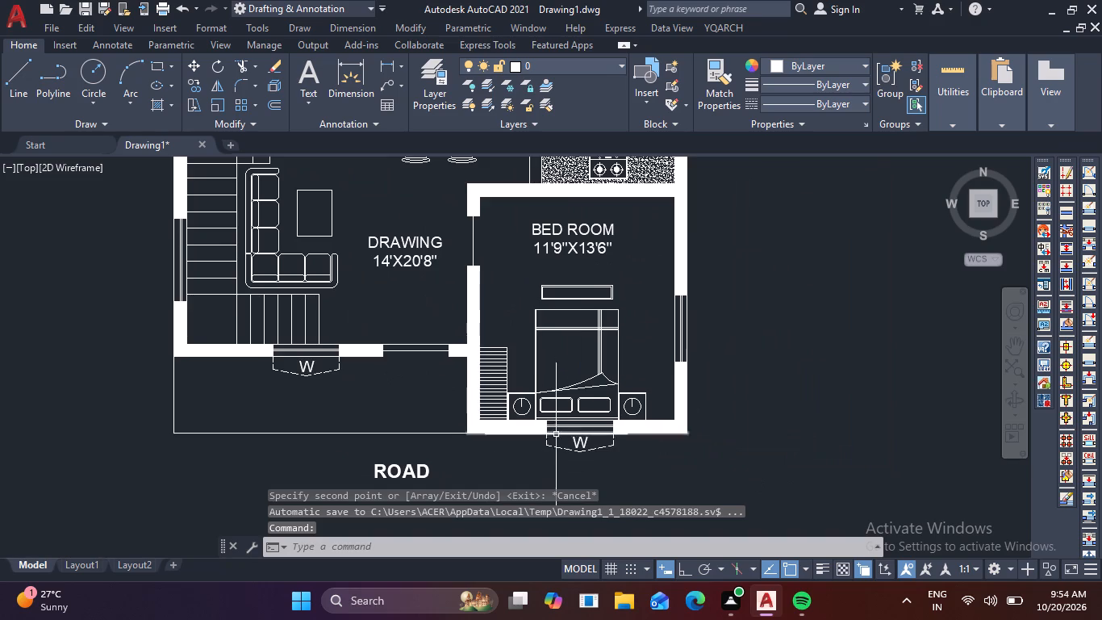
middle_click_drag(569, 462, 480, 333)
scroll(532, 329, "up", 2)
left_click_drag(528, 315, 520, 308)
left_click(480, 285)
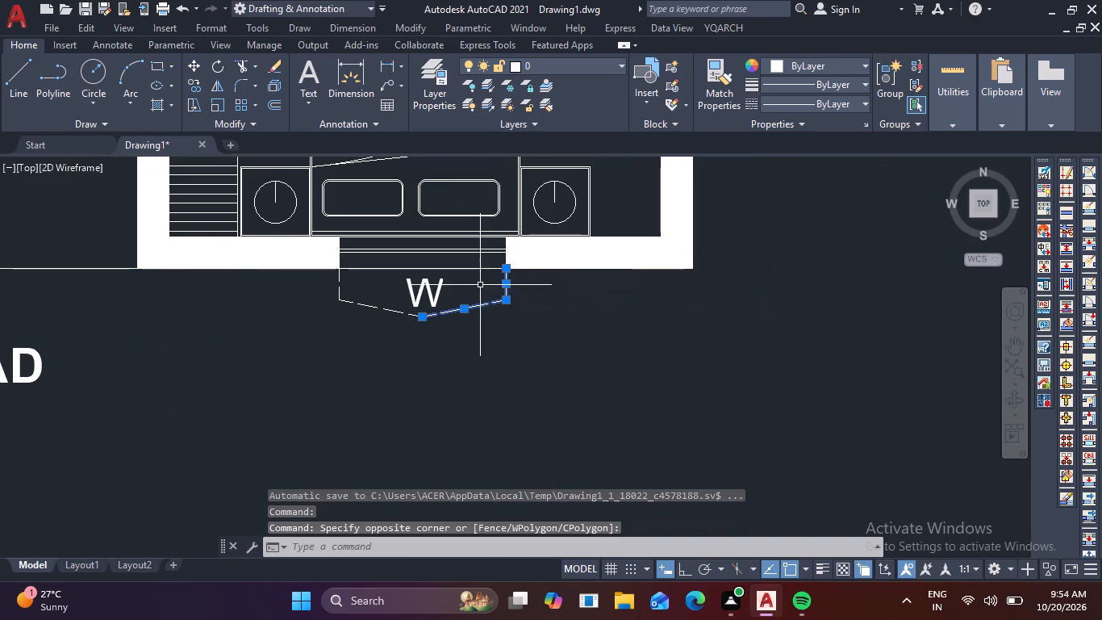
scroll(358, 335, "up", 2)
left_click(368, 293)
left_click(281, 225)
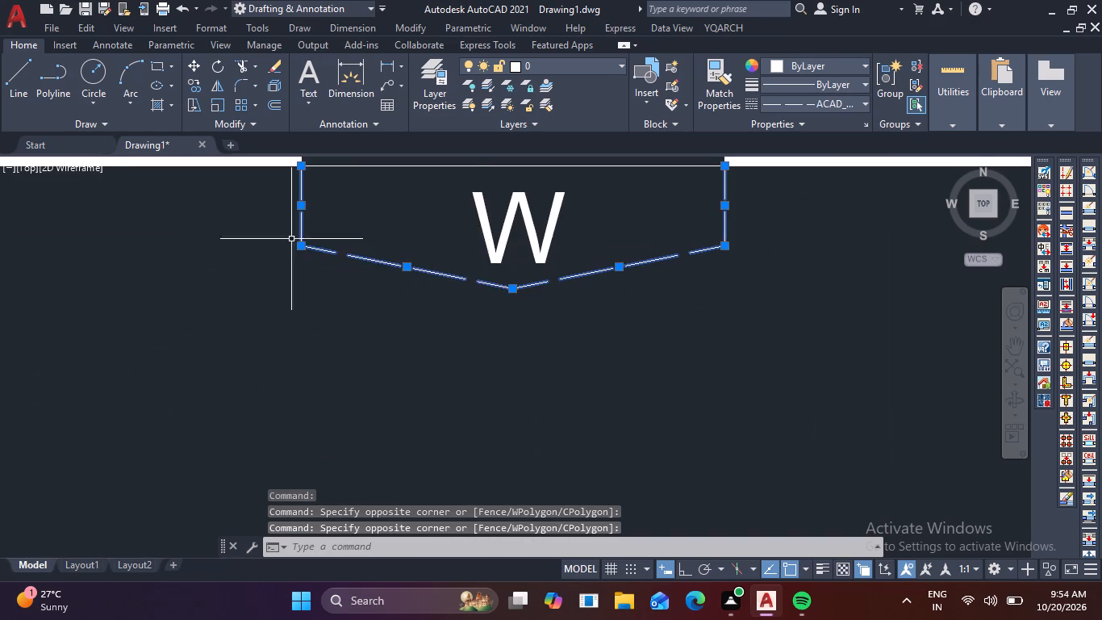
scroll(325, 270, "down", 2)
middle_click_drag(383, 316, 403, 367)
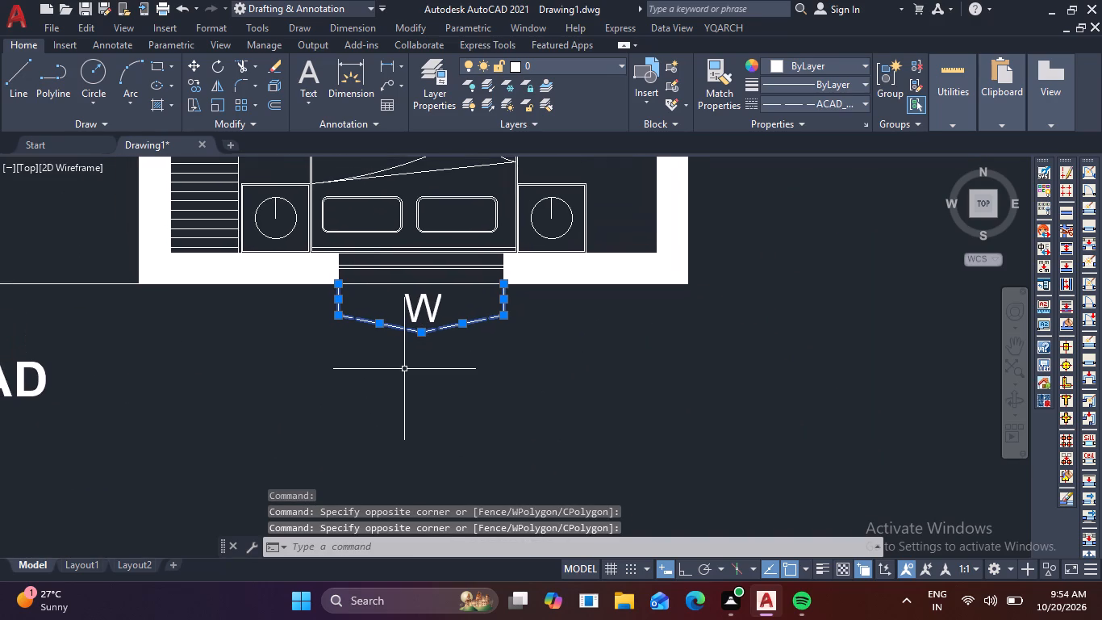
type("CO")
key("space")
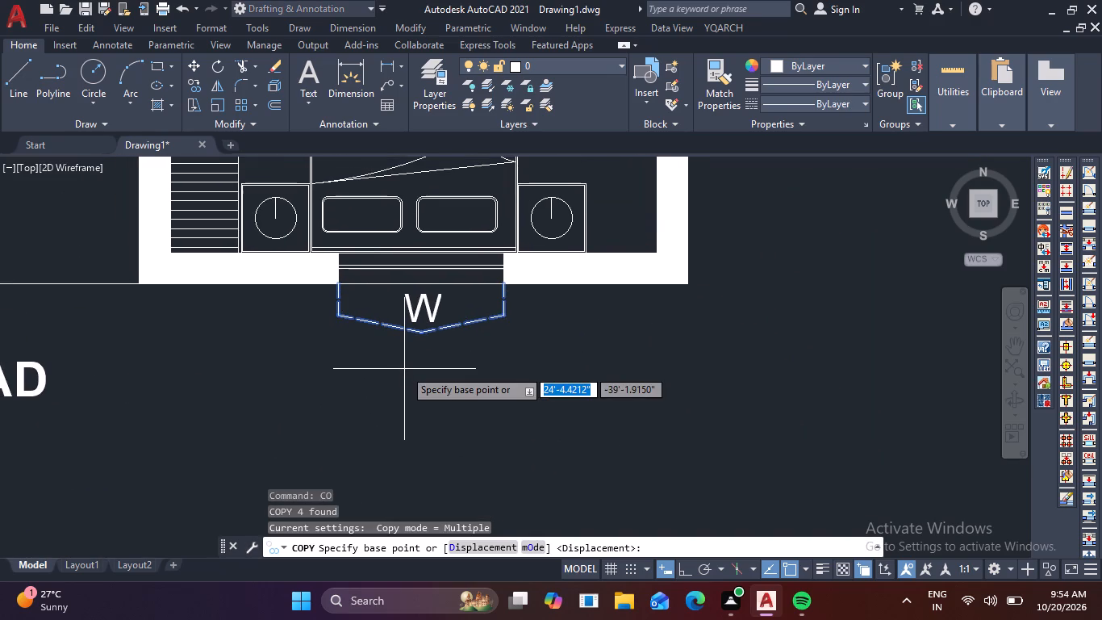
left_click_drag(504, 279, 520, 291)
middle_click_drag(851, 239, 846, 275)
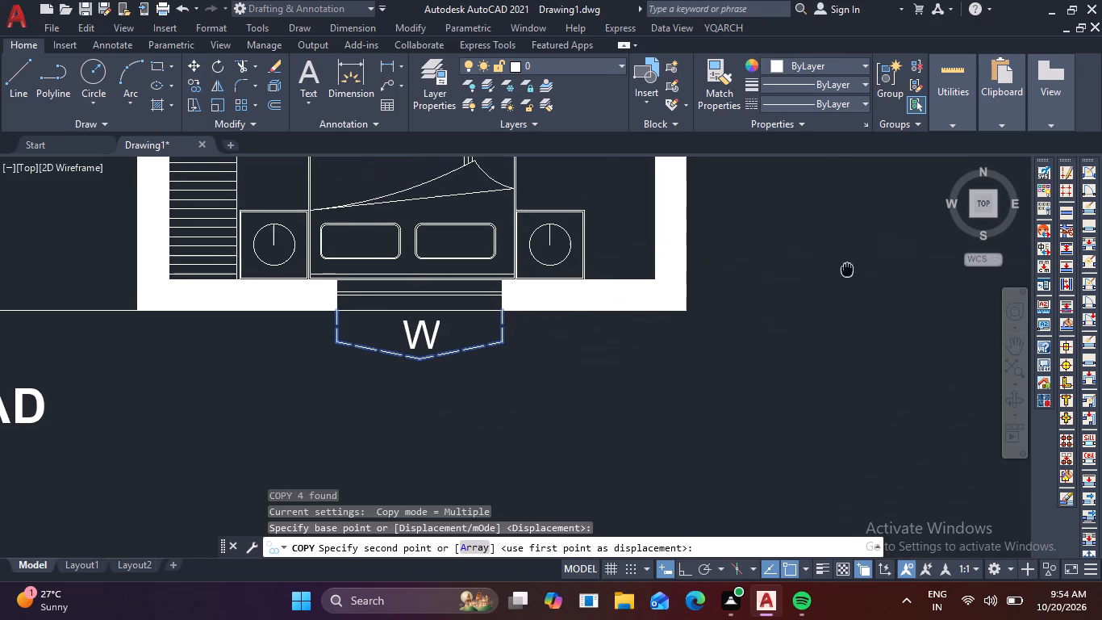
middle_click_drag(846, 275, 663, 415)
left_click(808, 371)
key("Escape")
Rotate the loose copy of the projection outline 90° so it points east.
left_click_drag(849, 430, 850, 442)
left_click(593, 336)
type("RO")
key("space")
left_click(684, 346)
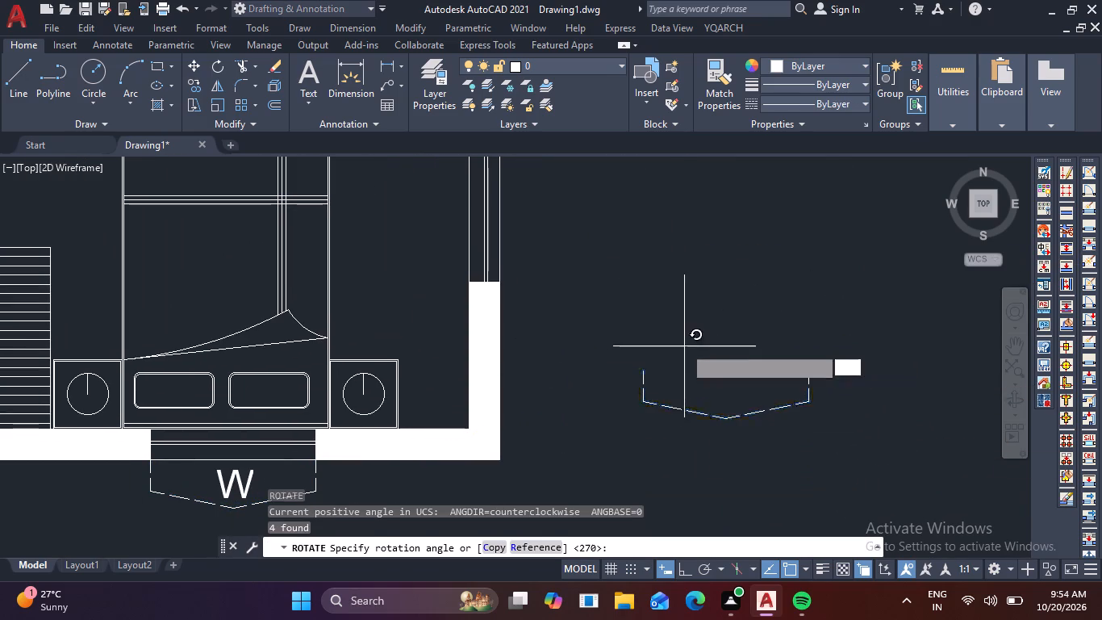
key("F8")
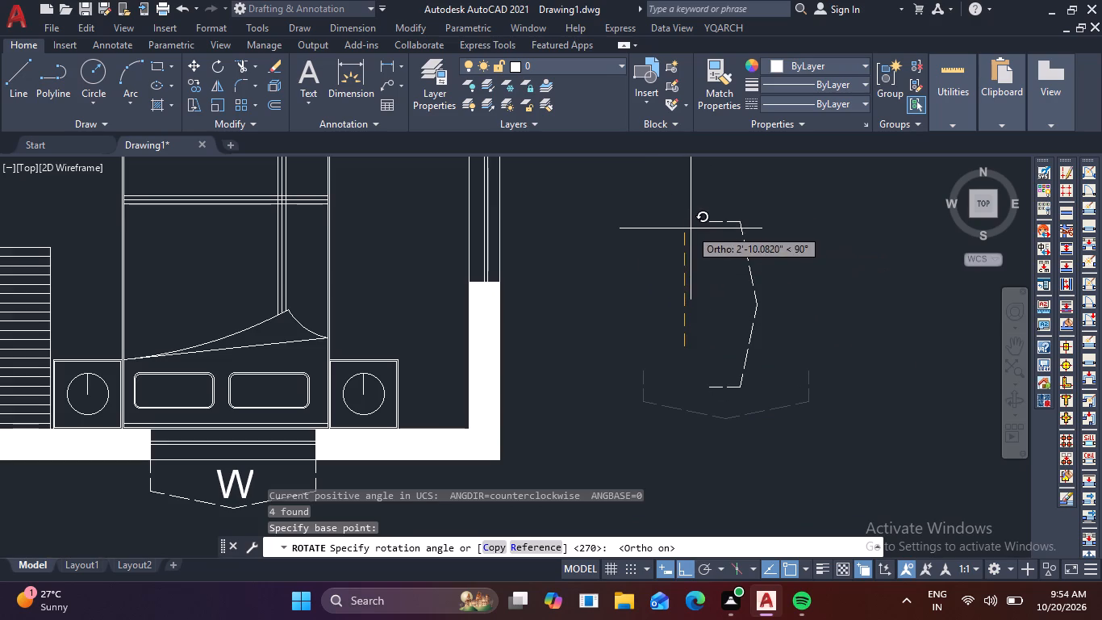
left_click(691, 228)
Copy the rotated projection outline from its lower open end to the outer lower corner of the front bedroom's east window.
left_click_drag(821, 442, 815, 433)
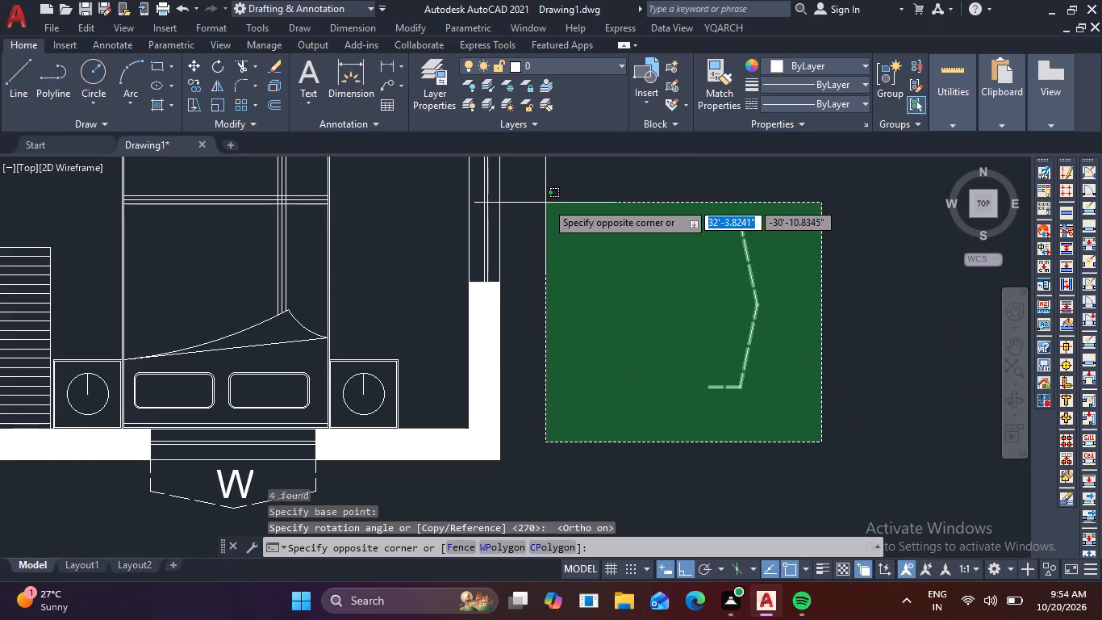
left_click(546, 202)
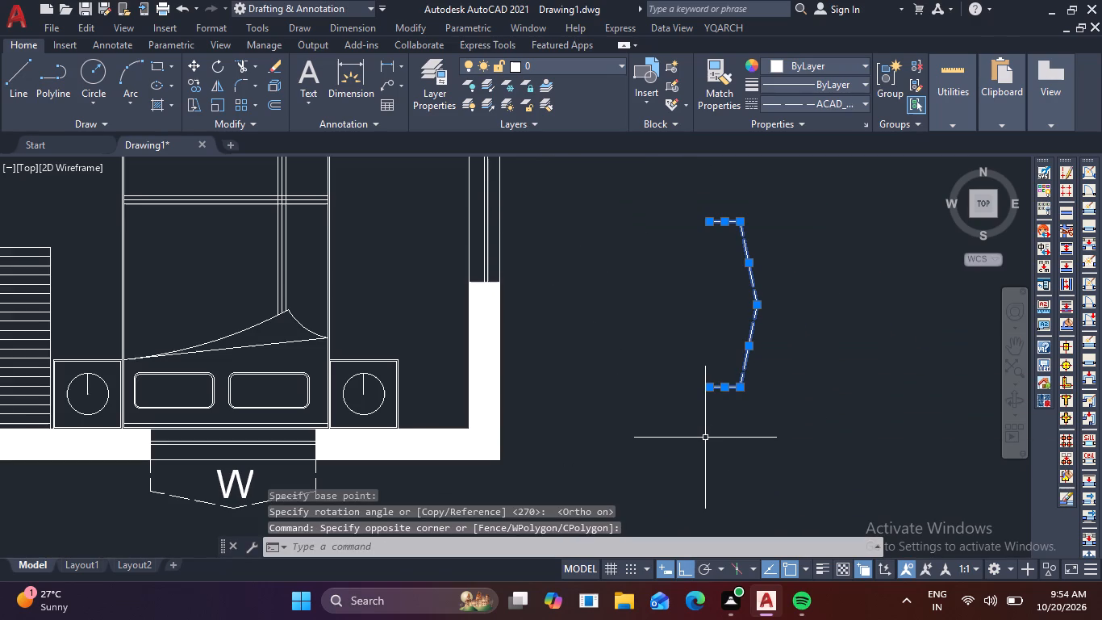
key("c")
type("O")
key("space")
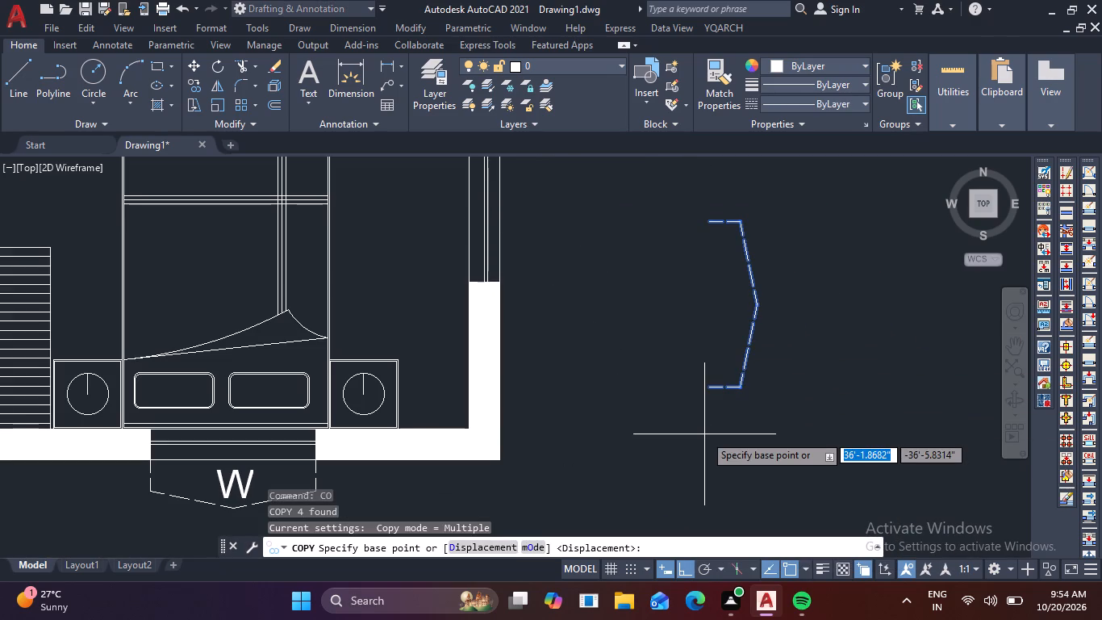
key("F8")
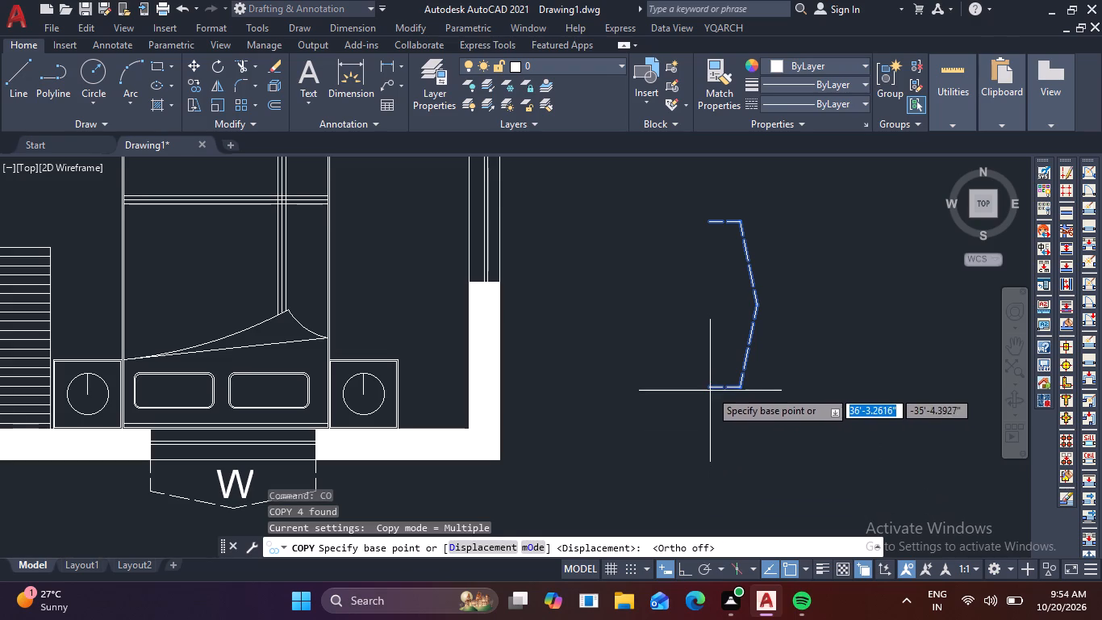
left_click(709, 389)
scroll(565, 306, "down", 1)
middle_click_drag(565, 307, 591, 464)
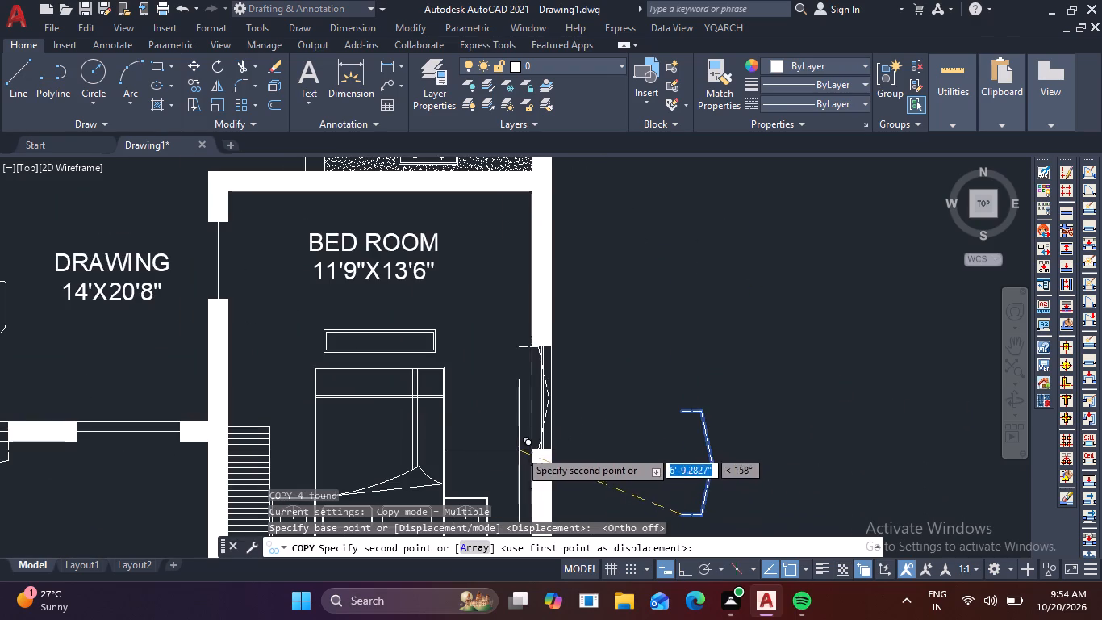
scroll(522, 447, "up", 2)
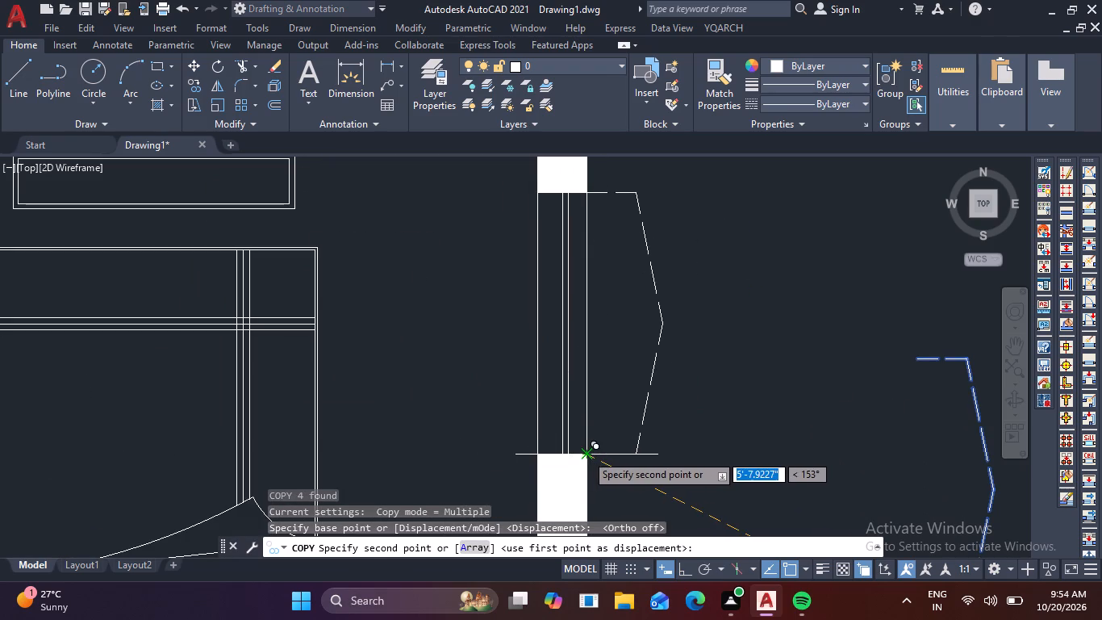
left_click(586, 454)
Place another copy of the rotated projection outline at the outer lower corner of the kitchen's east window.
middle_click_drag(714, 430, 687, 619)
scroll(675, 579, "down", 2)
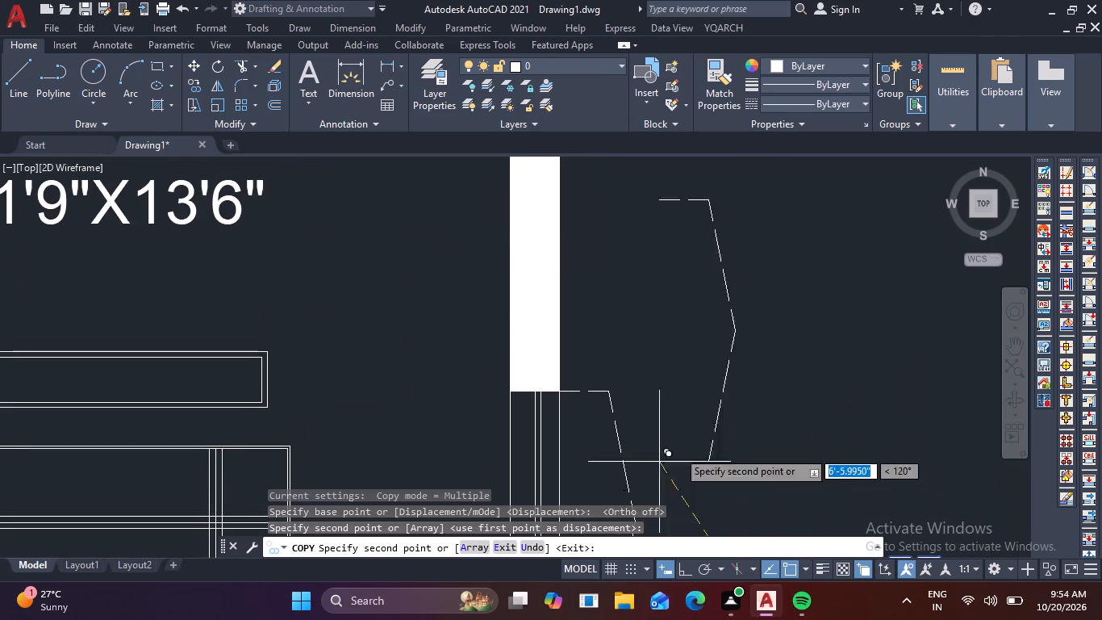
scroll(688, 396, "down", 2)
middle_click_drag(663, 340, 644, 464)
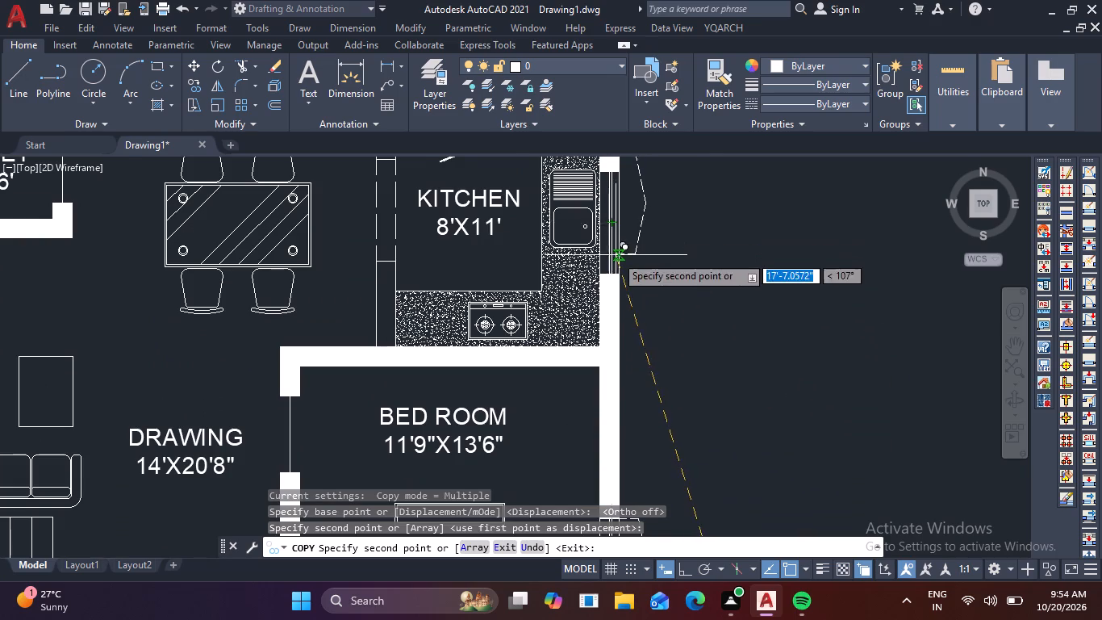
scroll(616, 255, "up", 3)
left_click(620, 334)
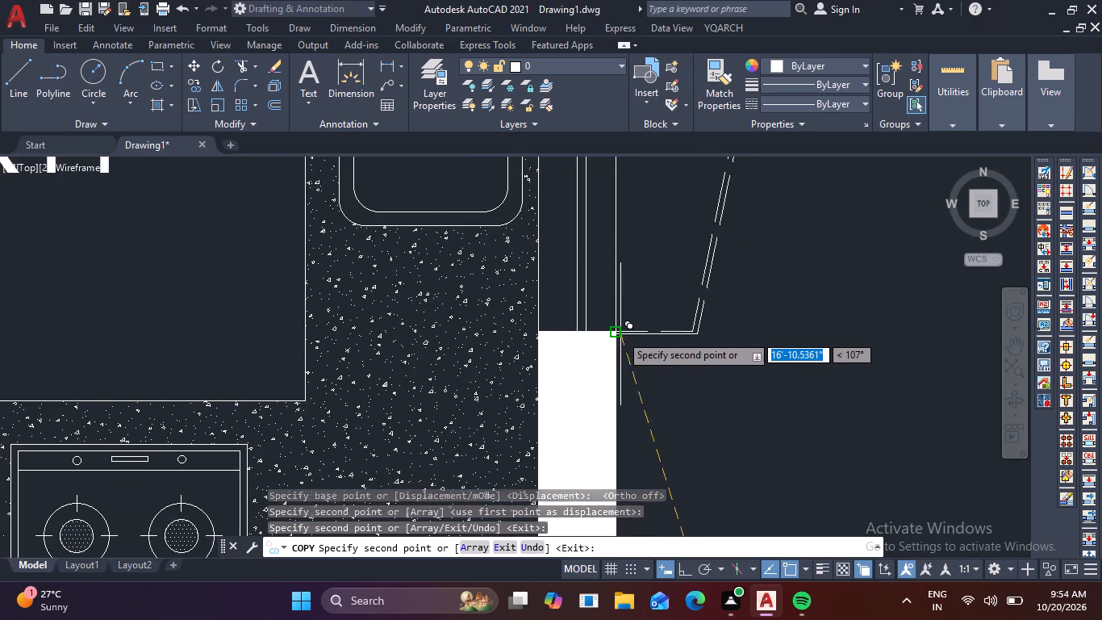
Place another copy of the east-pointing projection outline at the outer lower corner of the 14'8"X12' bedroom's east window.
scroll(680, 372, "down", 3)
middle_click_drag(746, 361, 728, 563)
middle_click_drag(683, 388, 684, 468)
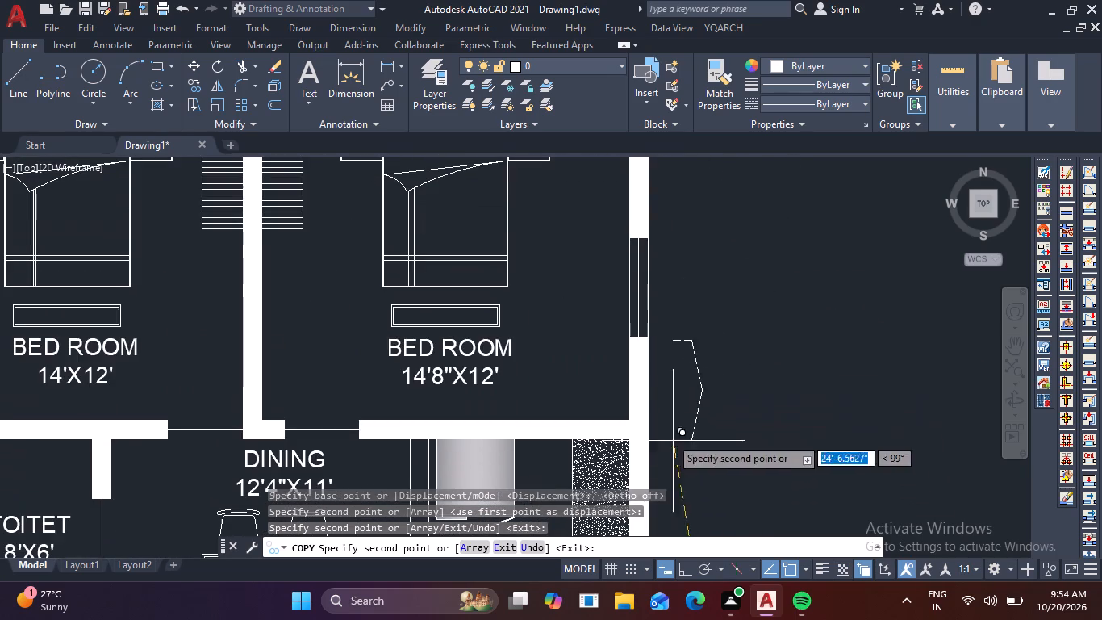
scroll(634, 317, "up", 3)
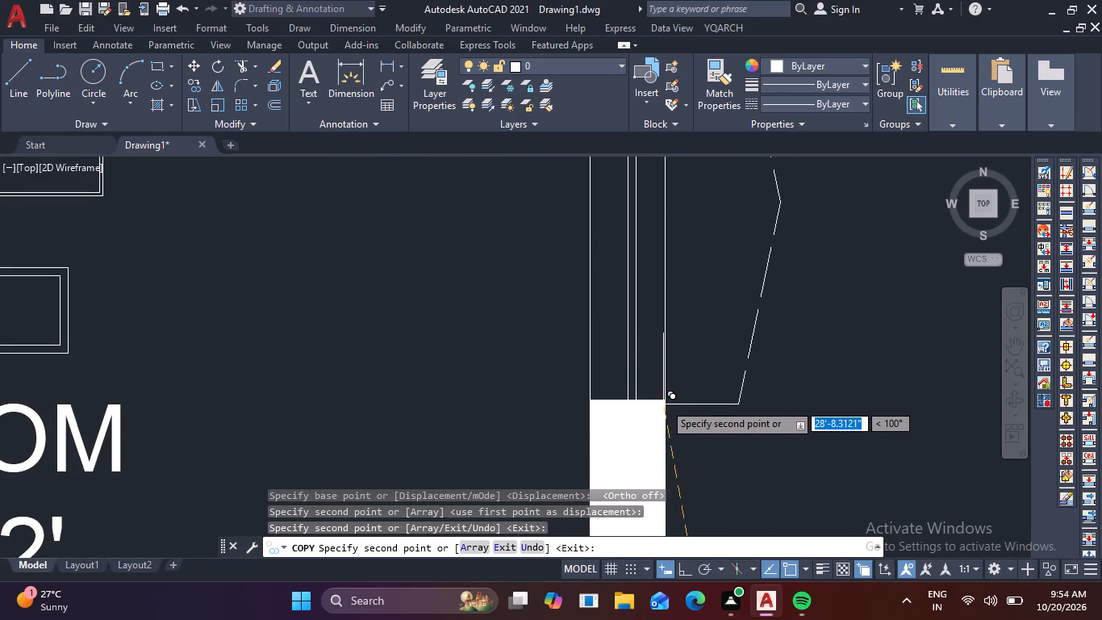
left_click(664, 402)
scroll(719, 404, "down", 4)
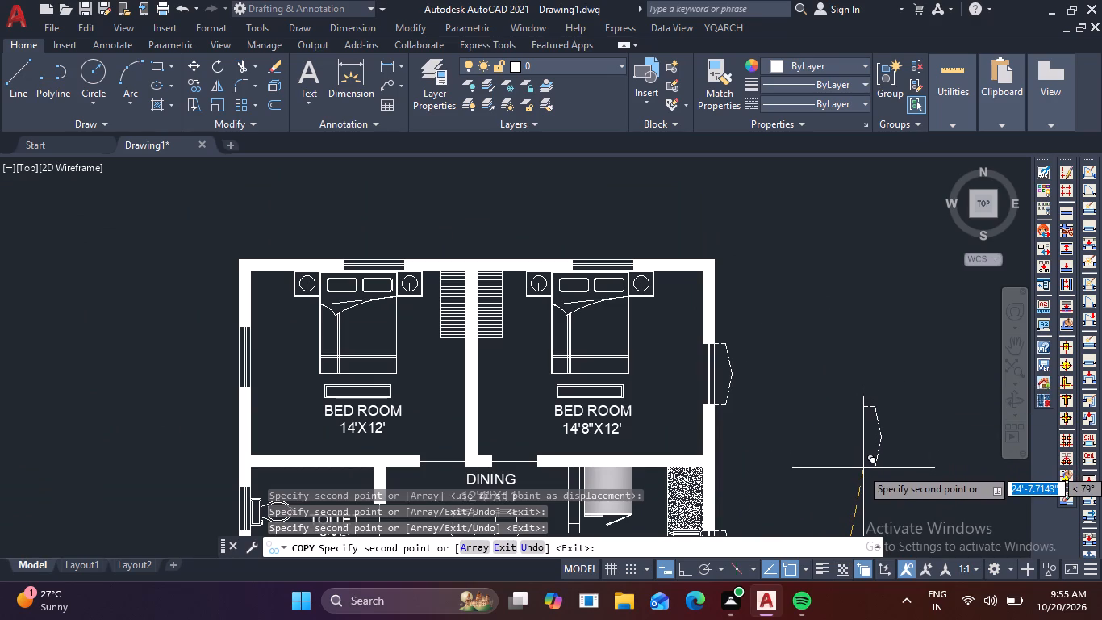
key("Escape")
Mirror the loose projection outline east of the house about a vertical line on its open side, keeping the original.
middle_click_drag(862, 476, 777, 393)
middle_click_drag(777, 392, 750, 274)
middle_click_drag(801, 464, 741, 258)
middle_click_drag(750, 393, 746, 308)
scroll(583, 337, "up", 1)
left_click(621, 219)
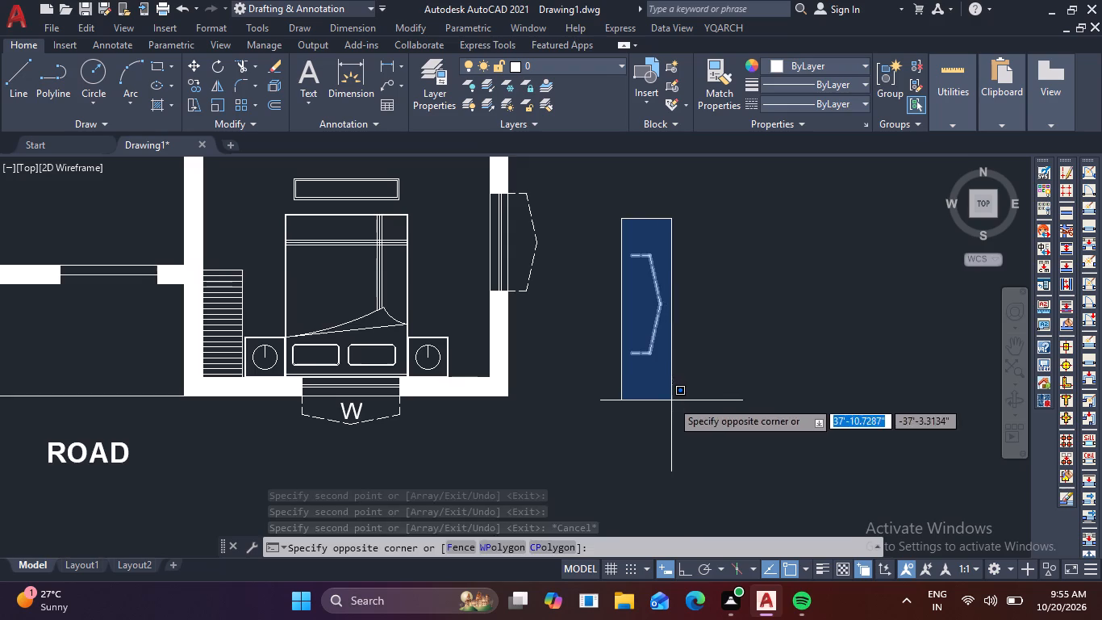
left_click(671, 400)
type("MI")
key("space")
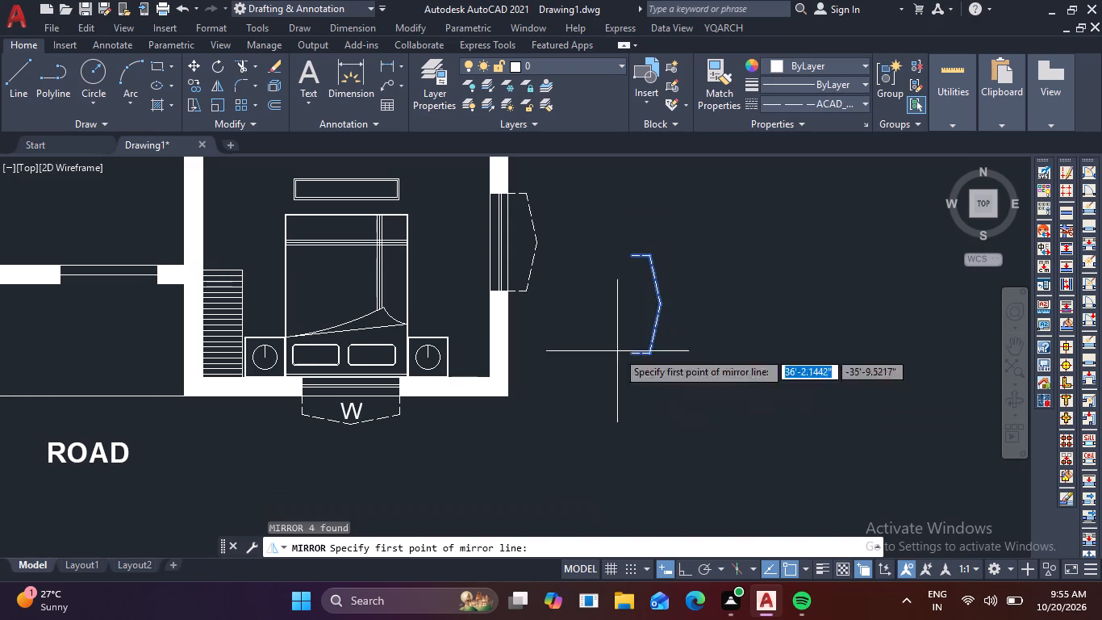
left_click(616, 238)
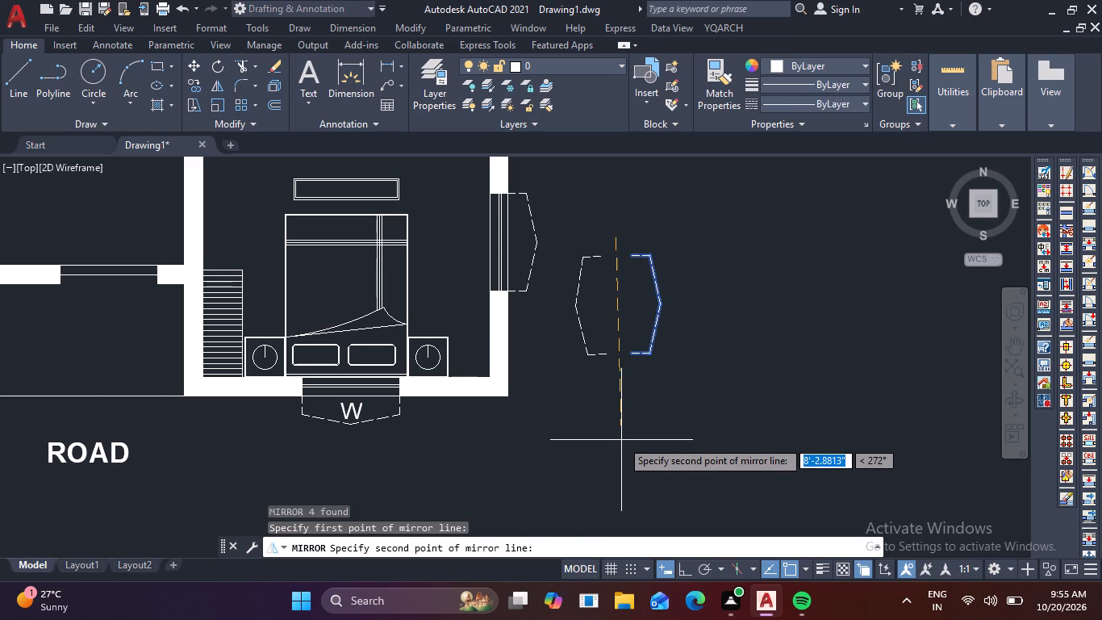
key("F8")
left_click(621, 441)
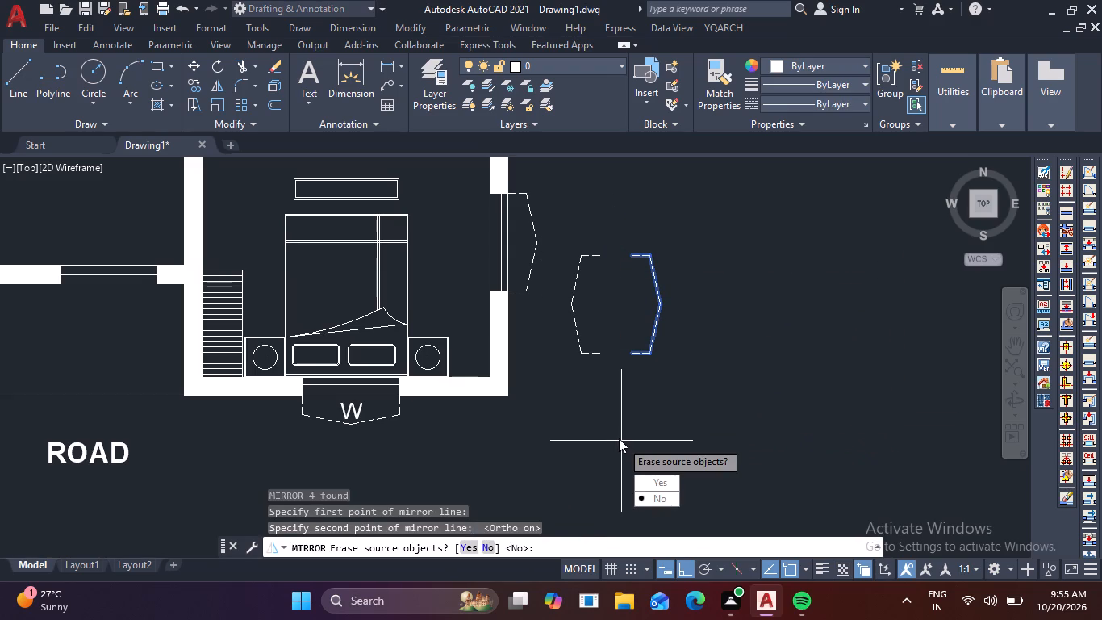
key("space")
Copy the mirrored west-pointing outline from its lower open end to the outer lower corner of the 14'X12' bedroom's west window.
left_click(567, 232)
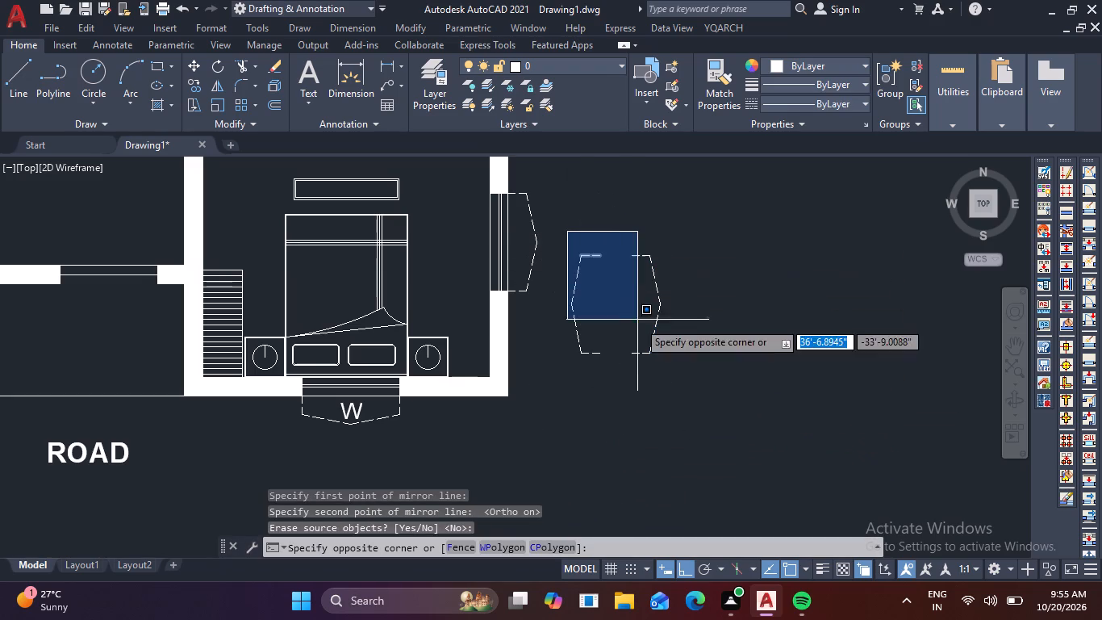
left_click(616, 383)
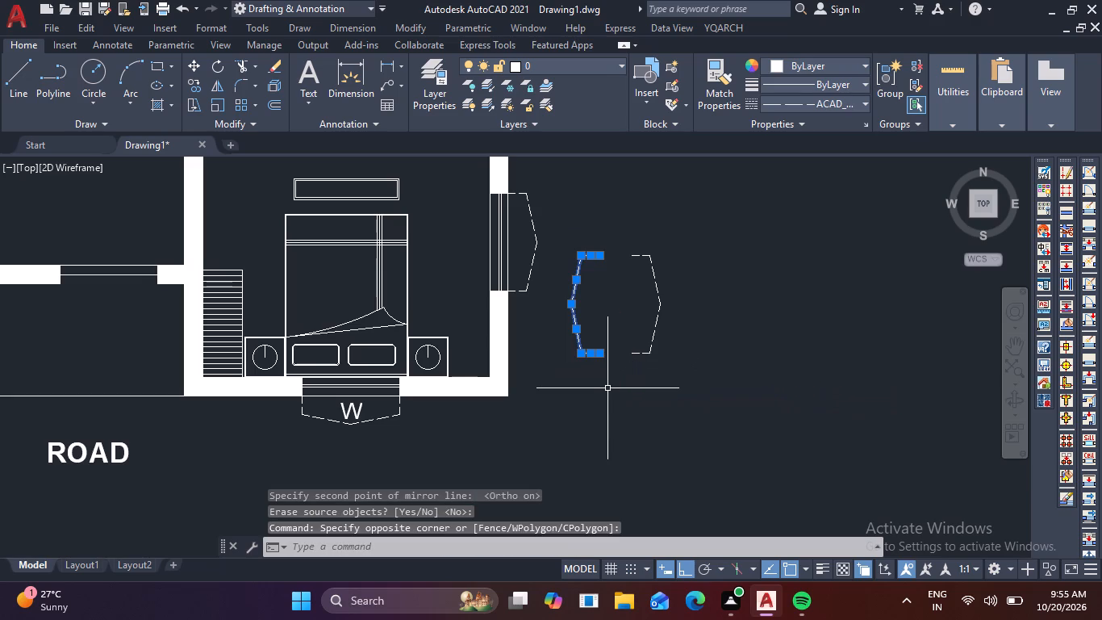
type("CO")
key("space")
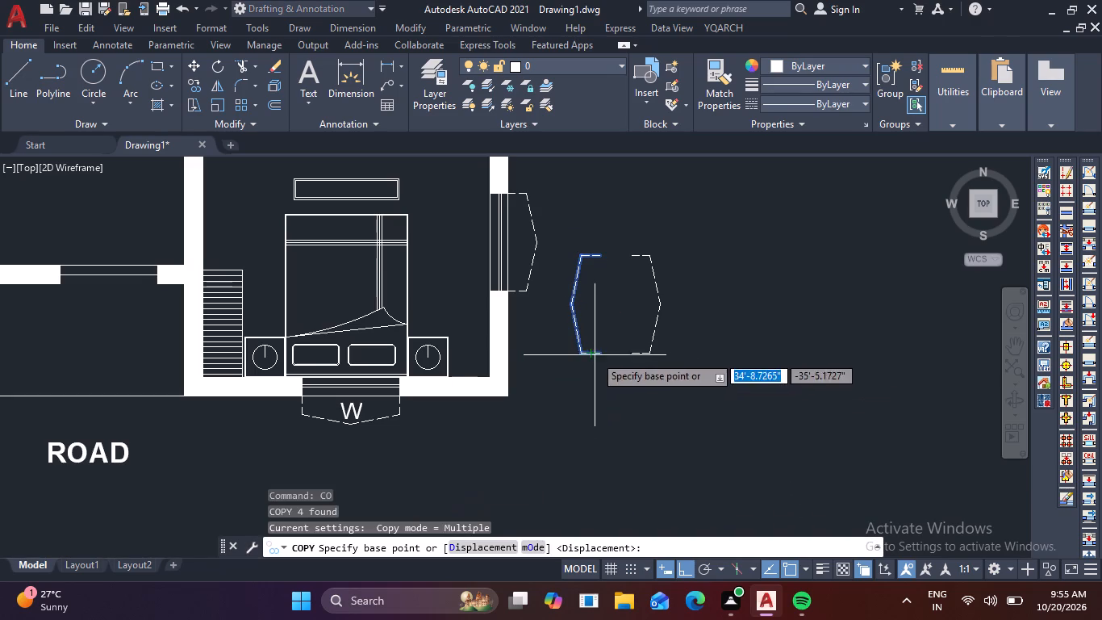
left_click(601, 358)
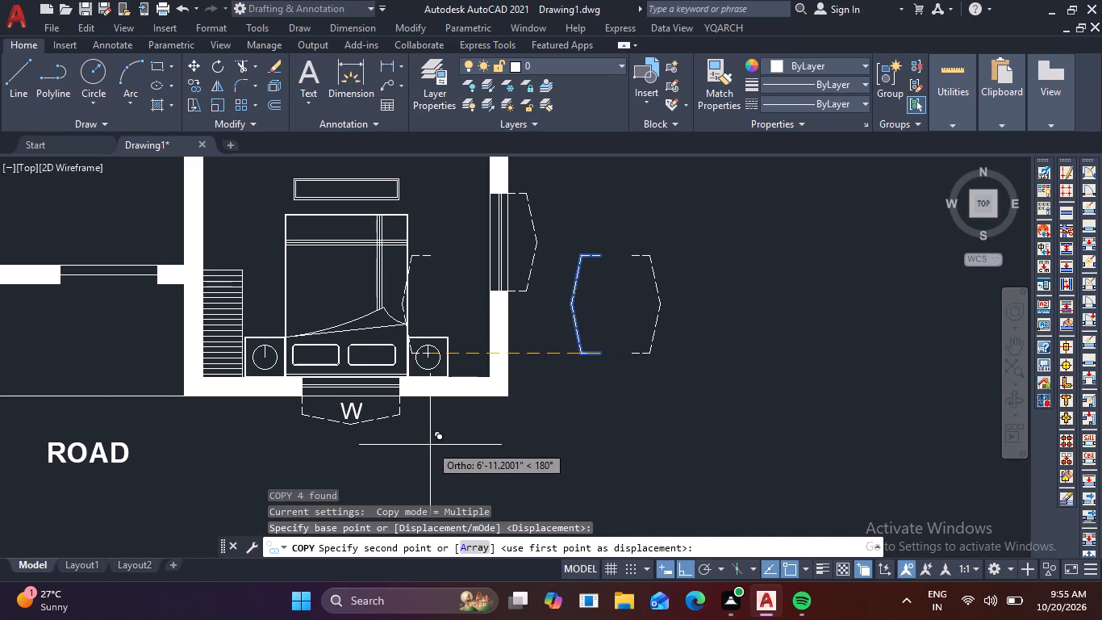
key("F8")
middle_click_drag(457, 459, 738, 465)
scroll(421, 423, "down", 2)
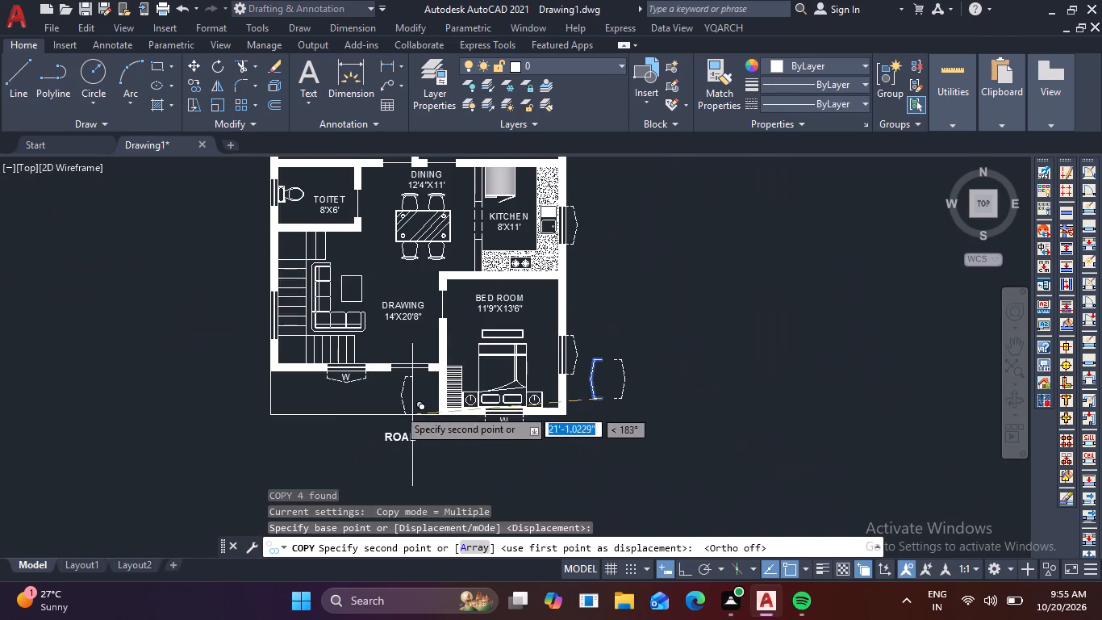
middle_click_drag(361, 376, 427, 528)
scroll(286, 263, "up", 2)
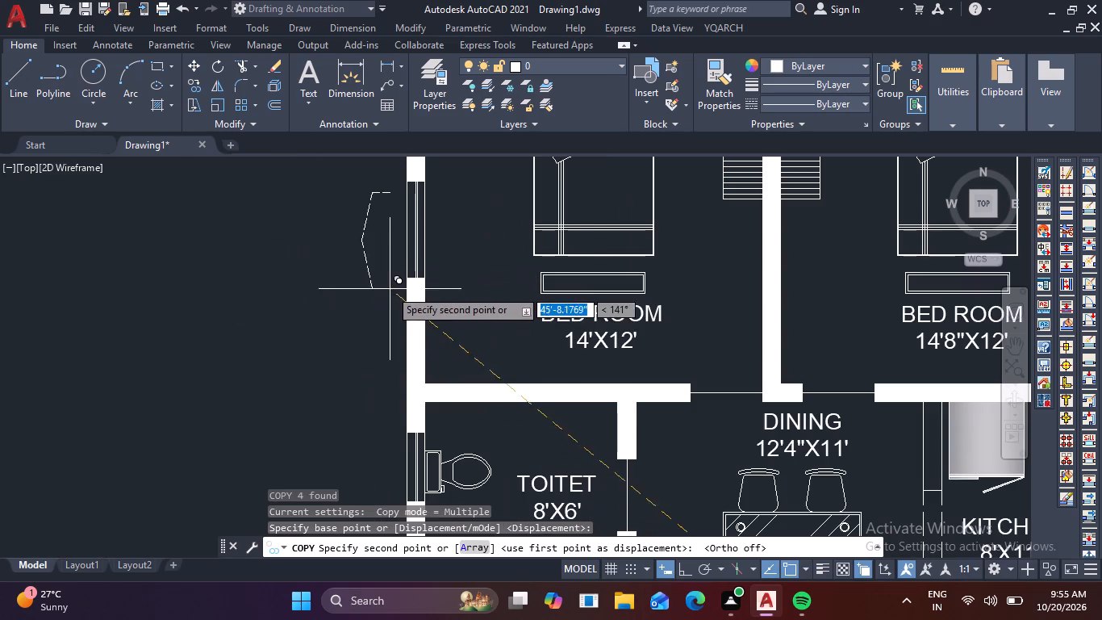
left_click(403, 273)
Place another copy of the west-pointing outline in the empty space north of the 14'X12' bedroom.
middle_click_drag(233, 306, 262, 503)
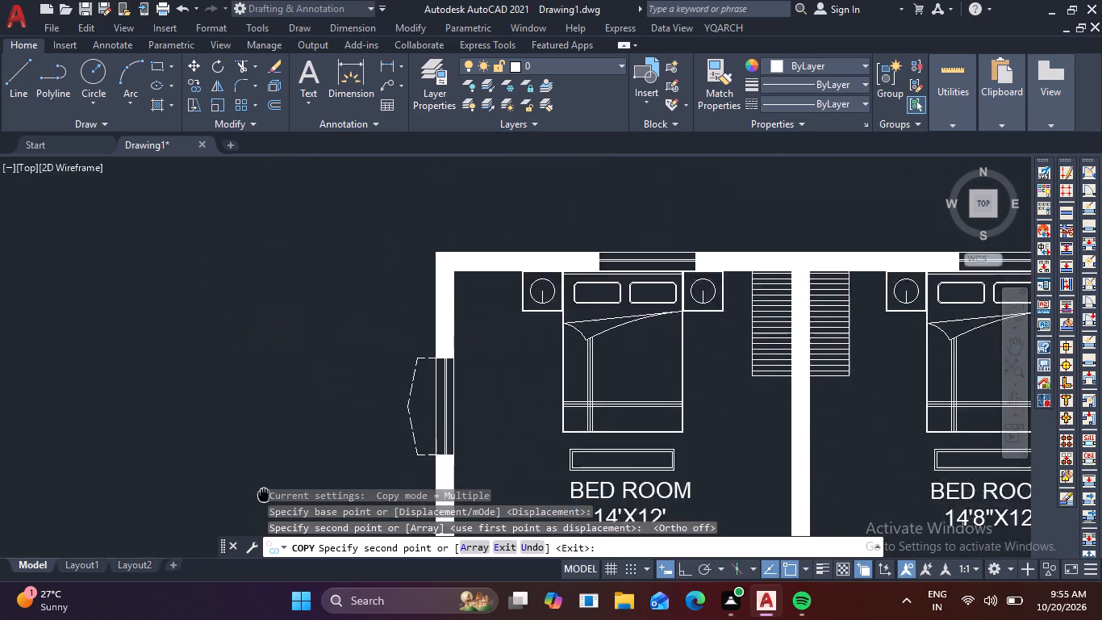
middle_click_drag(262, 503, 264, 579)
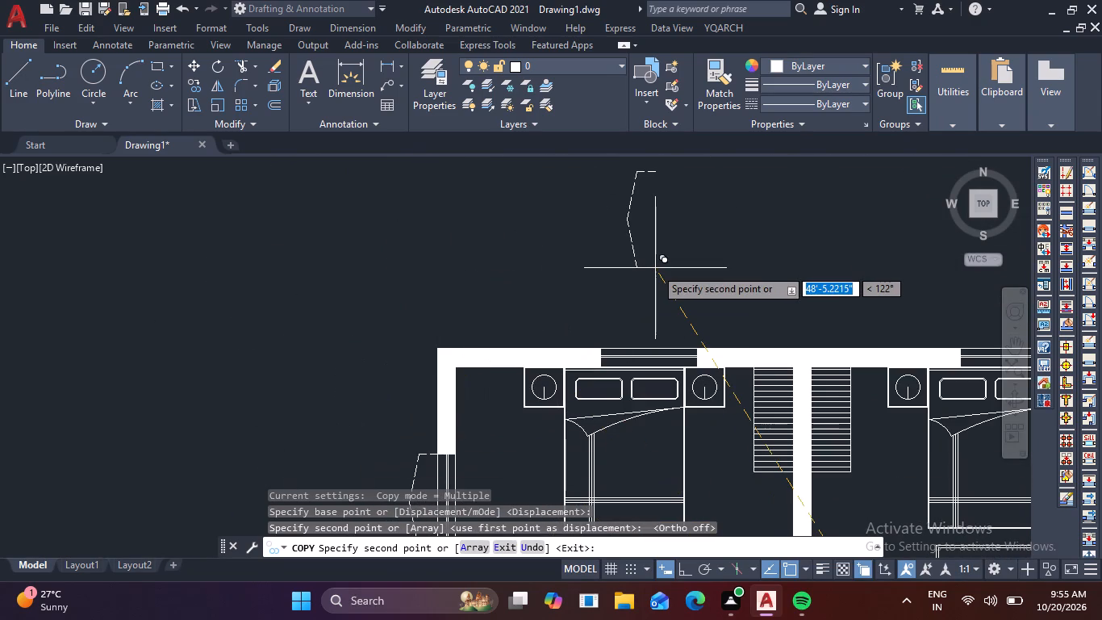
left_click(655, 268)
key("Escape")
Rotate the loose outline above the 14'X12' bedroom by 270° so it points north.
left_click(675, 283)
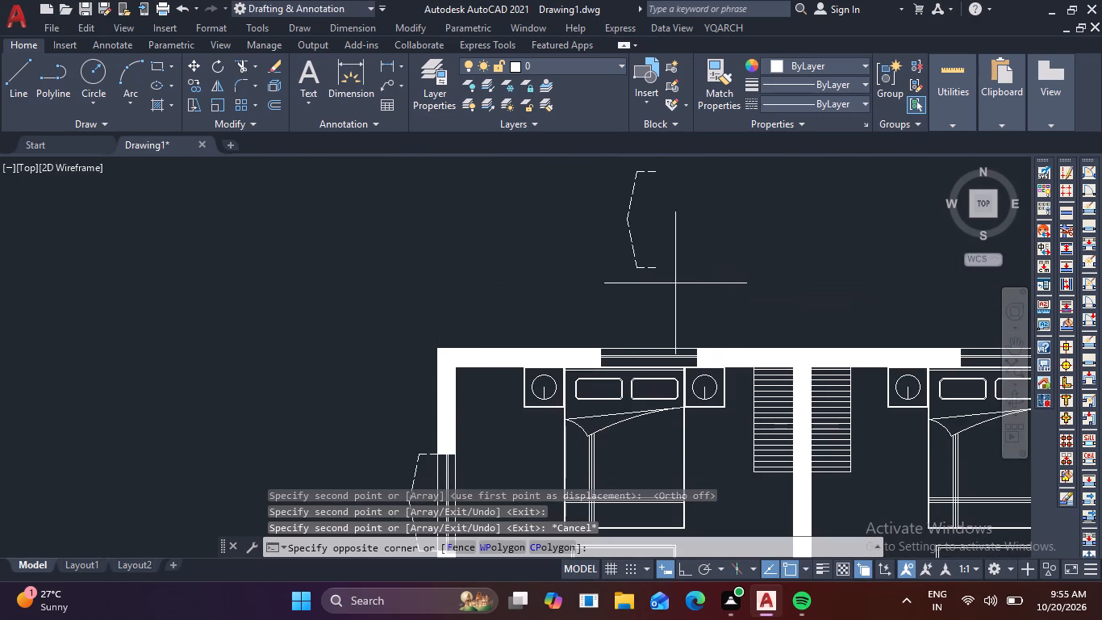
middle_click_drag(485, 154, 470, 216)
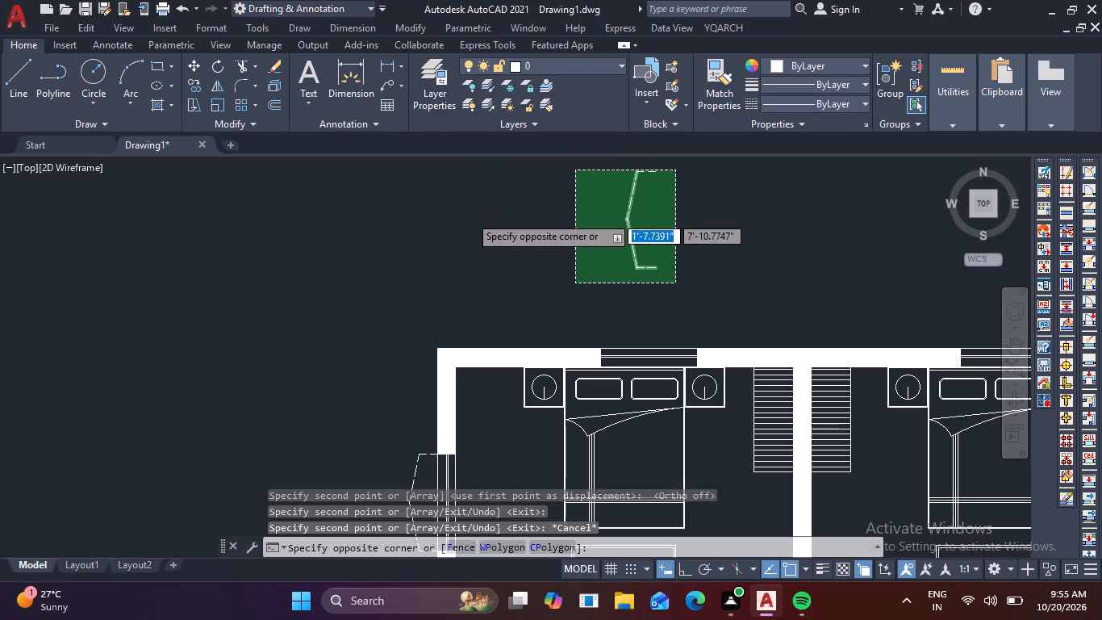
middle_click_drag(470, 216, 470, 218)
middle_click_drag(474, 209, 461, 251)
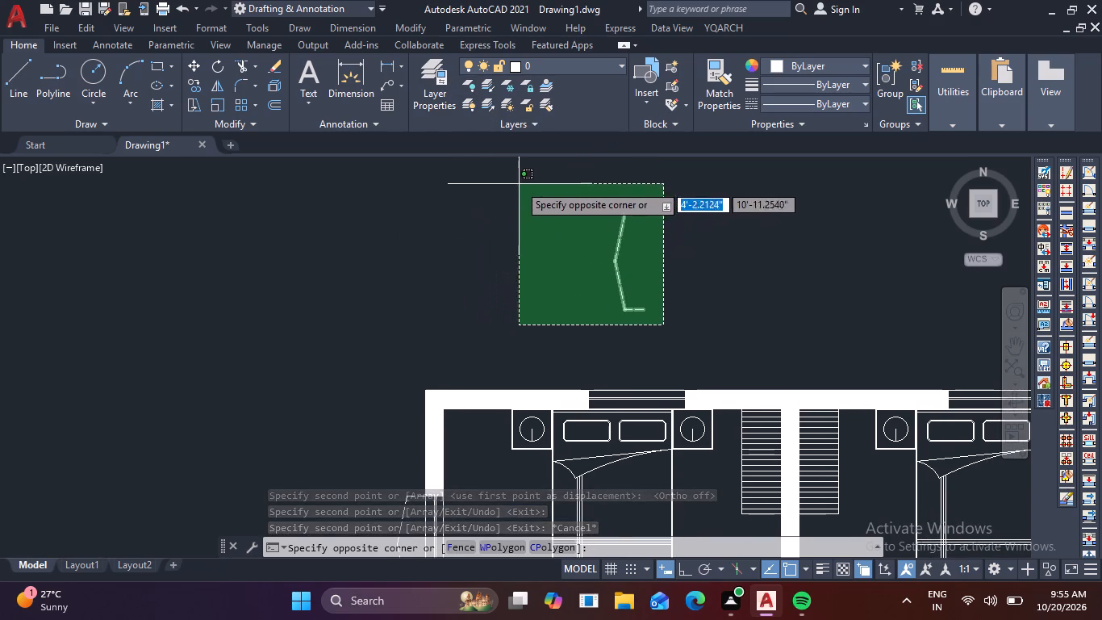
left_click(520, 183)
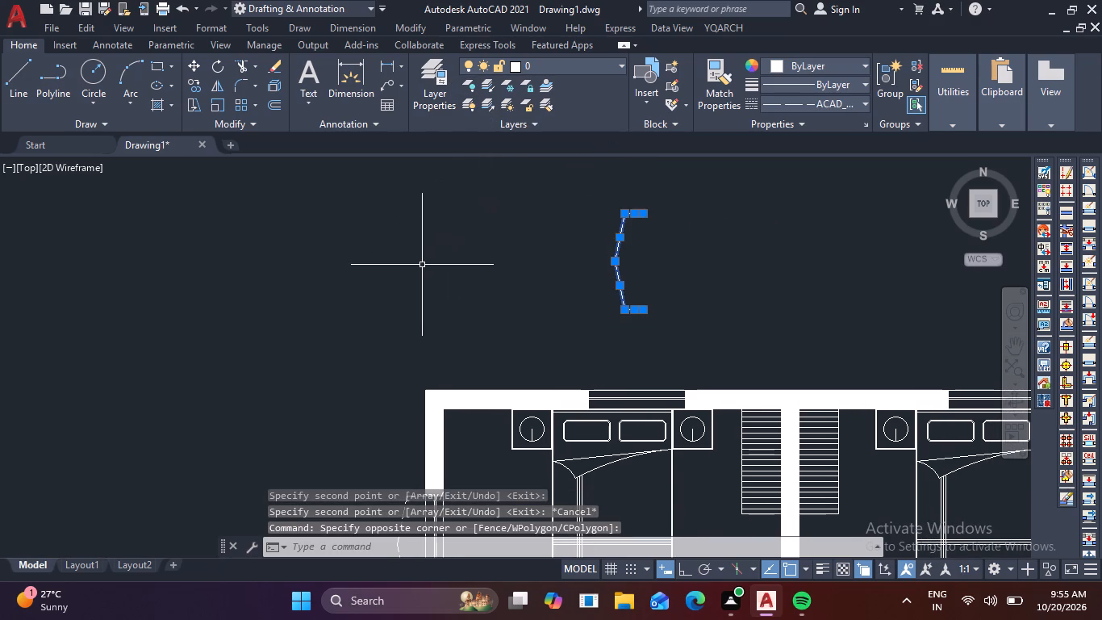
type("RO")
key("space")
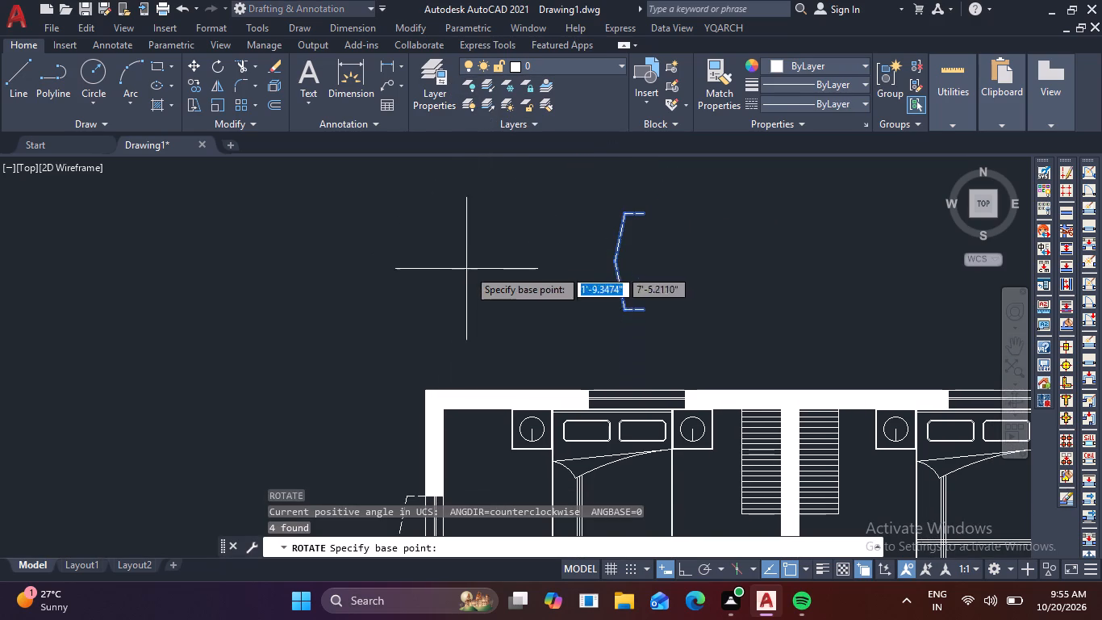
key("F8")
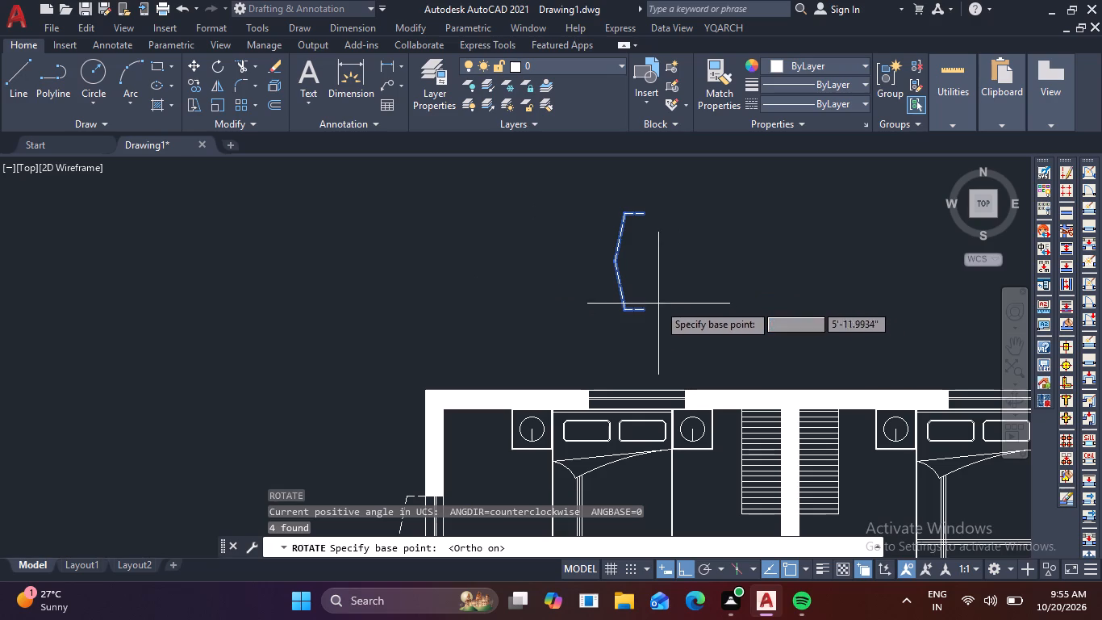
left_click(658, 304)
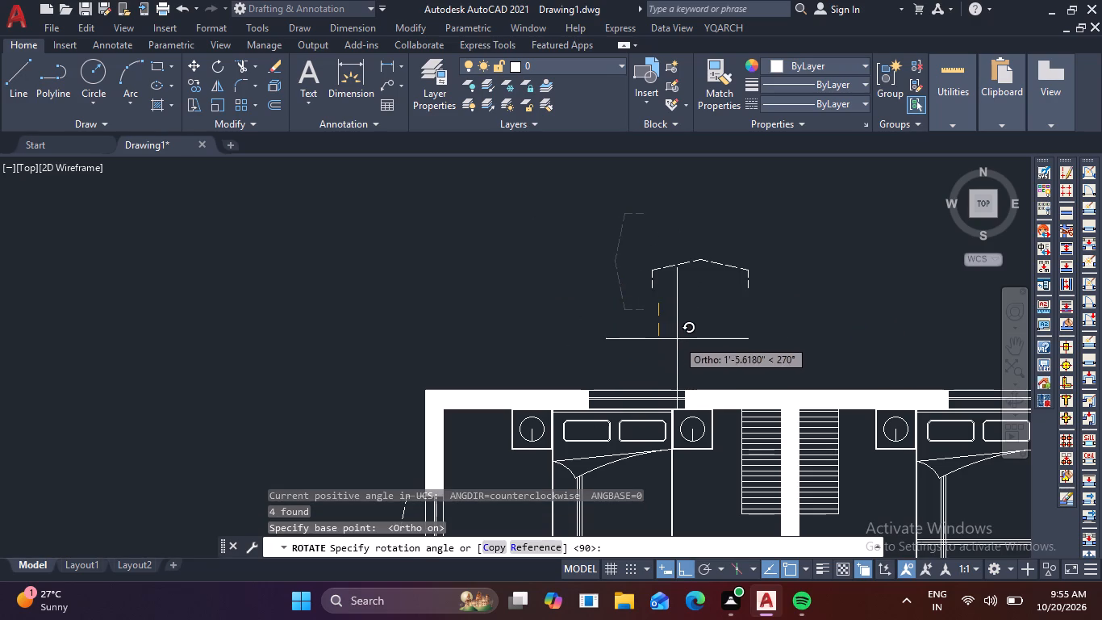
left_click(677, 339)
Copy the north-pointing outline from its west open end to the outer west corner of the 14'X12' bedroom's north window.
left_click_drag(621, 239, 678, 250)
left_click(811, 325)
key("c")
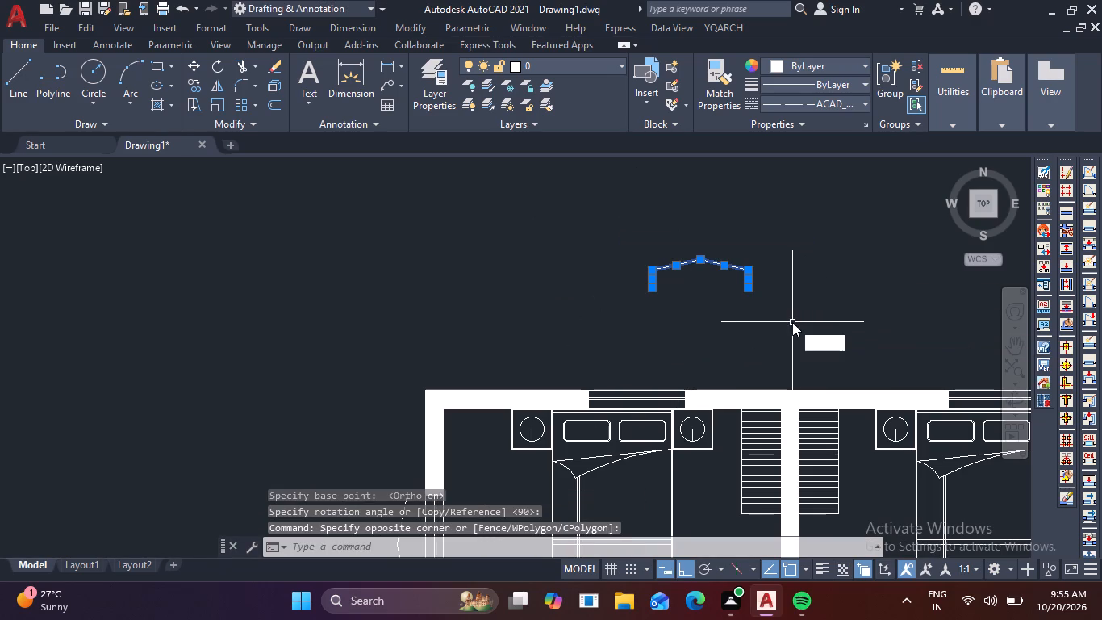
key("o")
key("space")
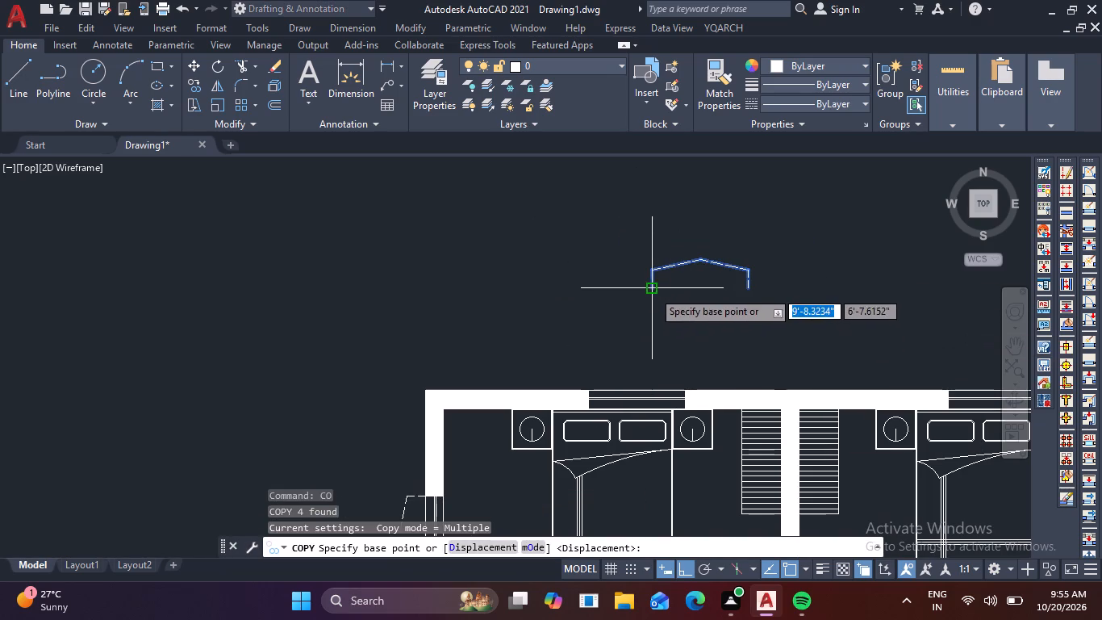
left_click(653, 291)
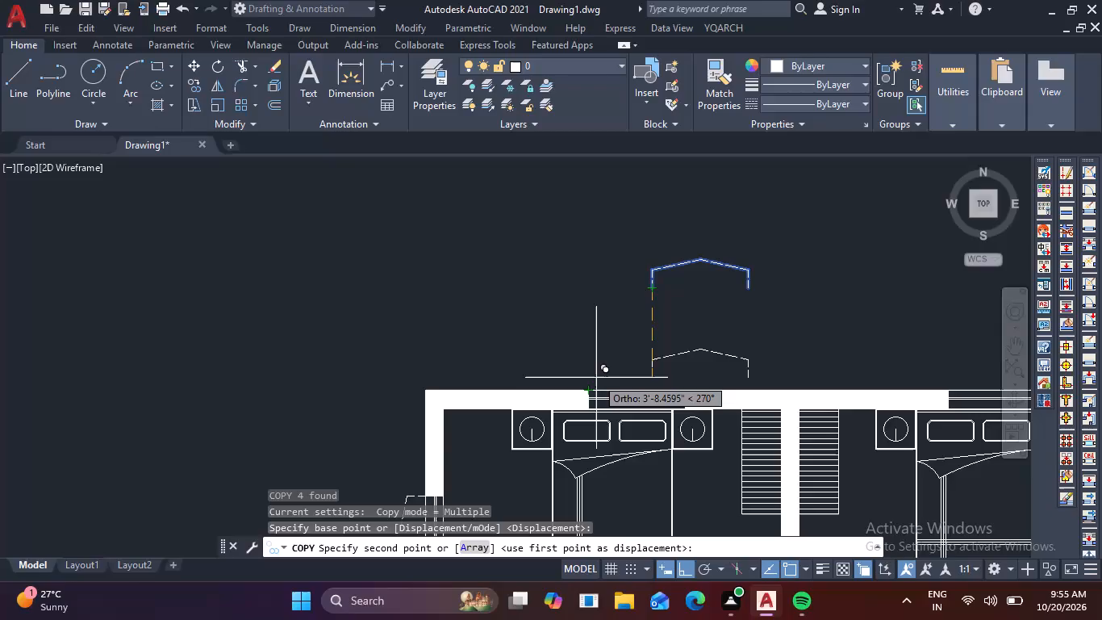
key("F8")
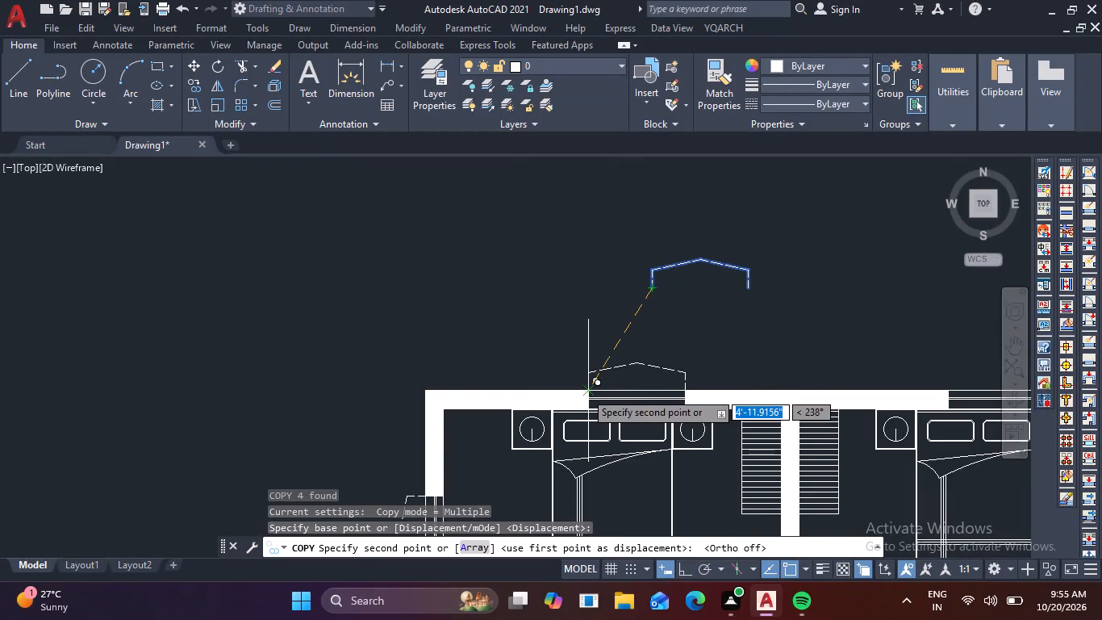
left_click(585, 392)
Place another copy of the north-pointing outline at the outer west corner of the 14'8"X12' bedroom's north window.
middle_click_drag(788, 333, 549, 343)
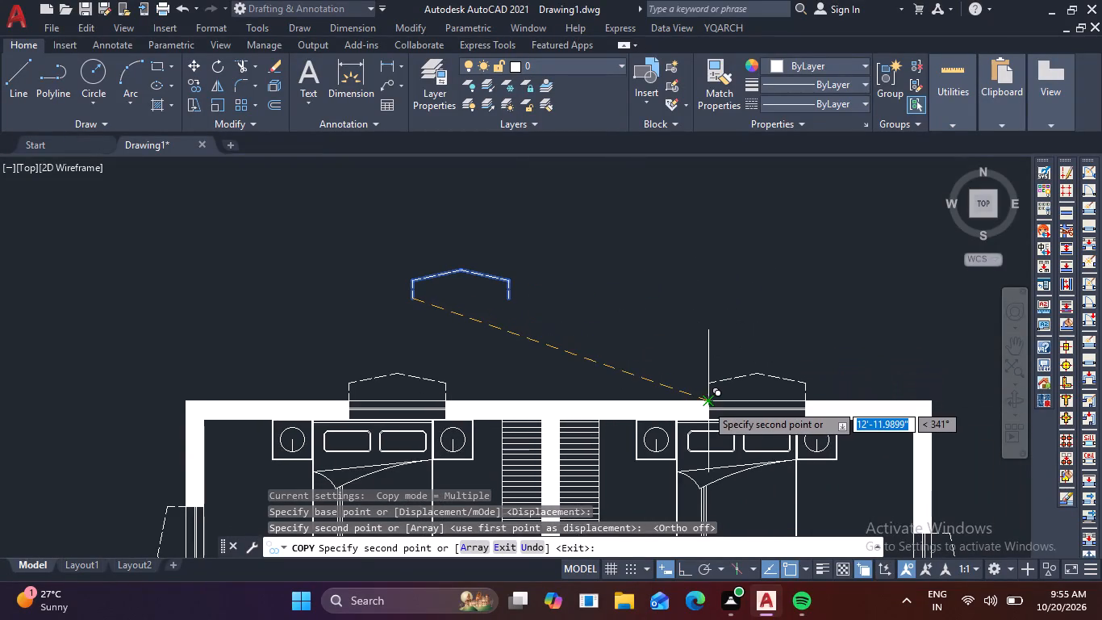
left_click(709, 404)
scroll(620, 324, "down", 3)
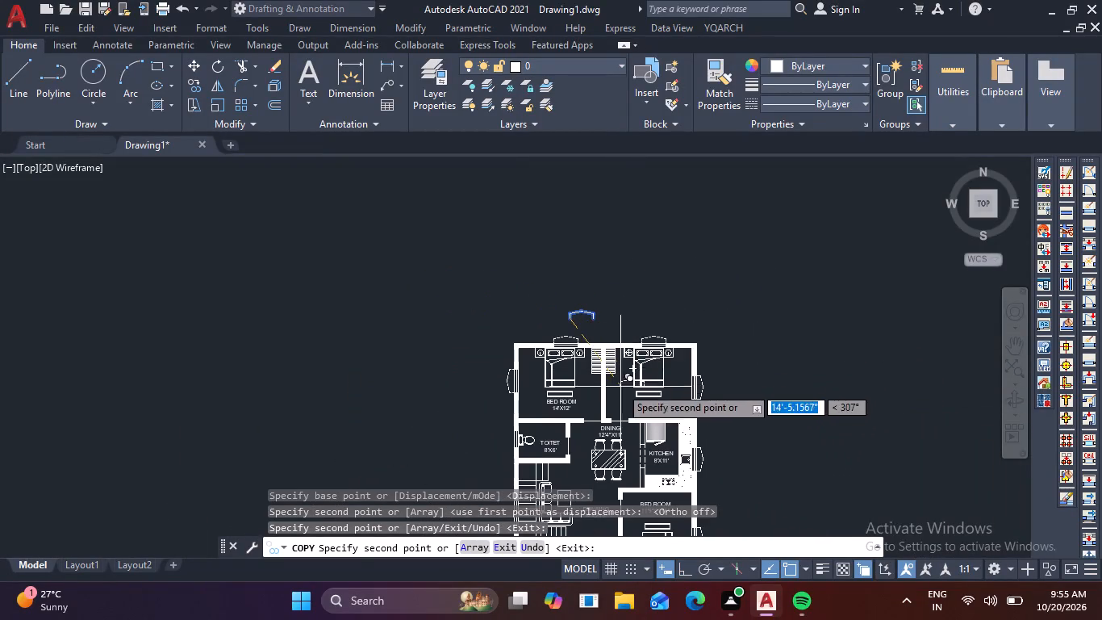
middle_click_drag(624, 336, 630, 213)
middle_click_drag(556, 356, 573, 290)
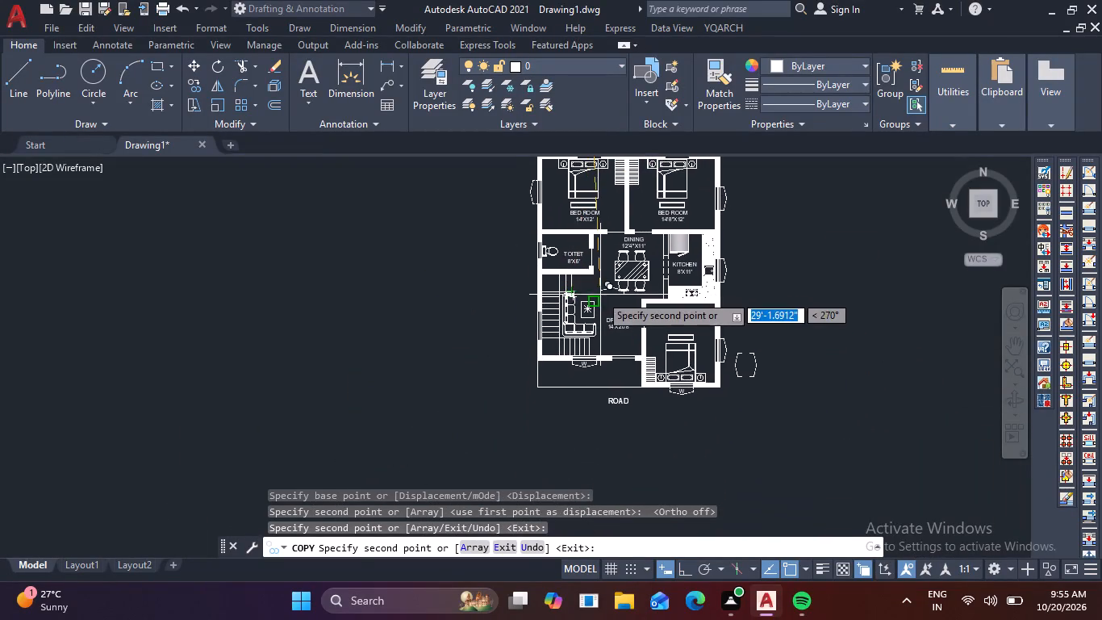
key("Escape")
Copy the west-pointing outline at the 14'X12' bedroom's west window from its south open end to the staircase window's outer south corner.
scroll(539, 196, "up", 3)
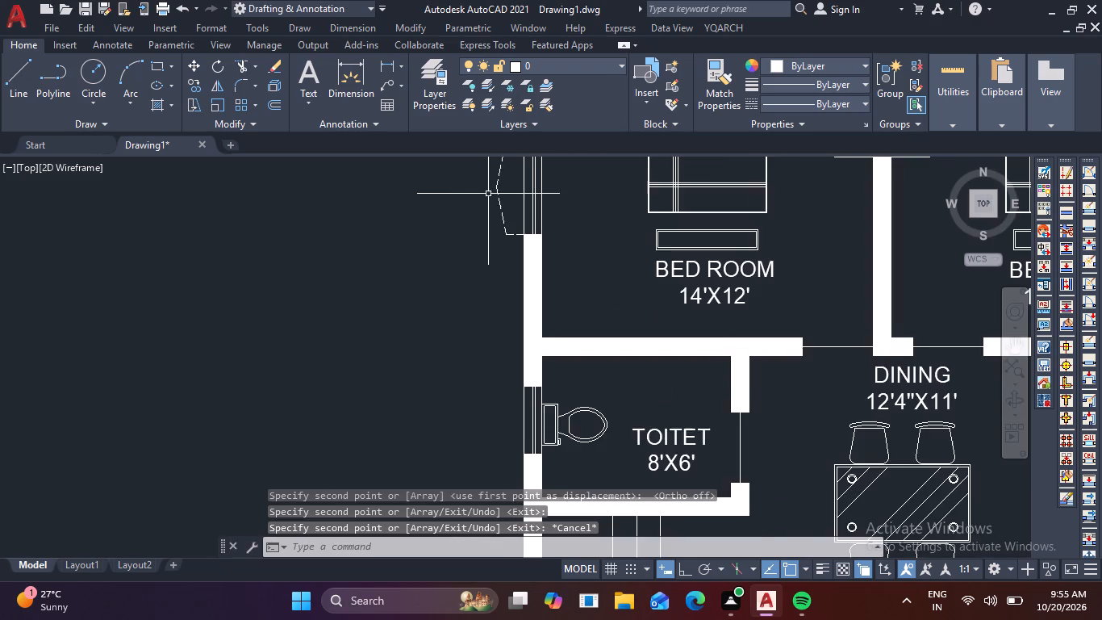
middle_click_drag(488, 194, 511, 329)
scroll(516, 339, "up", 2)
left_click_drag(559, 444, 558, 437)
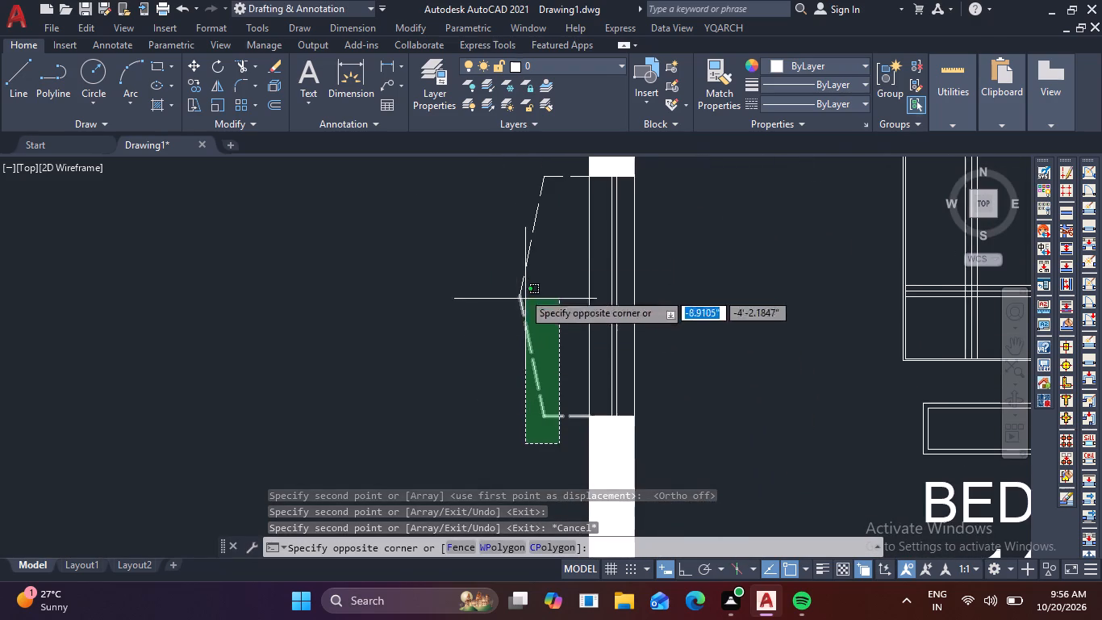
left_click(505, 157)
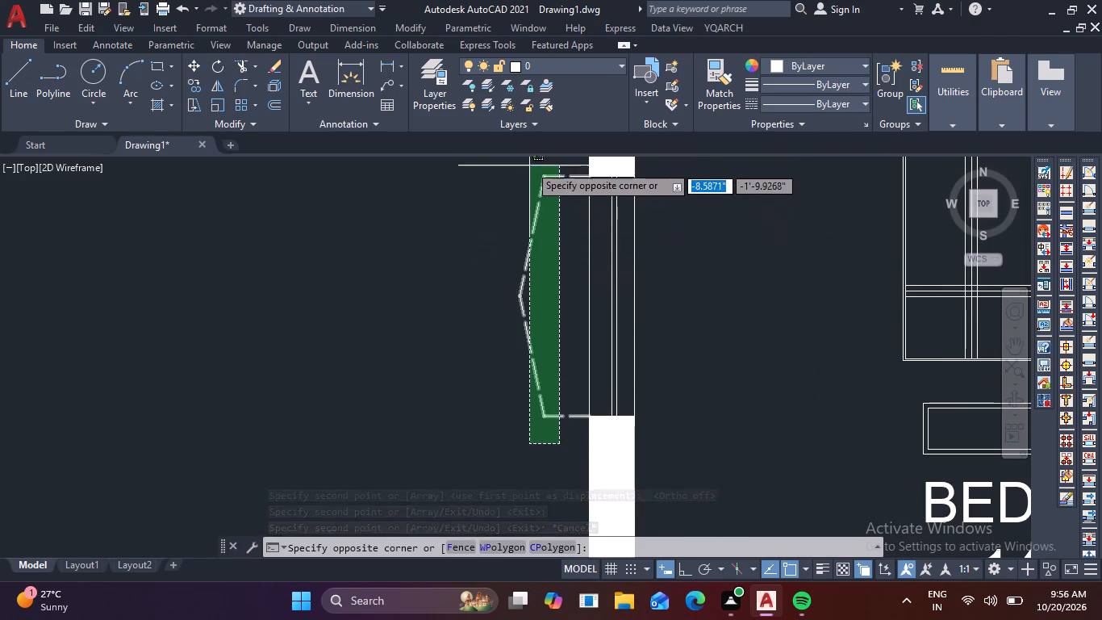
left_click(514, 162)
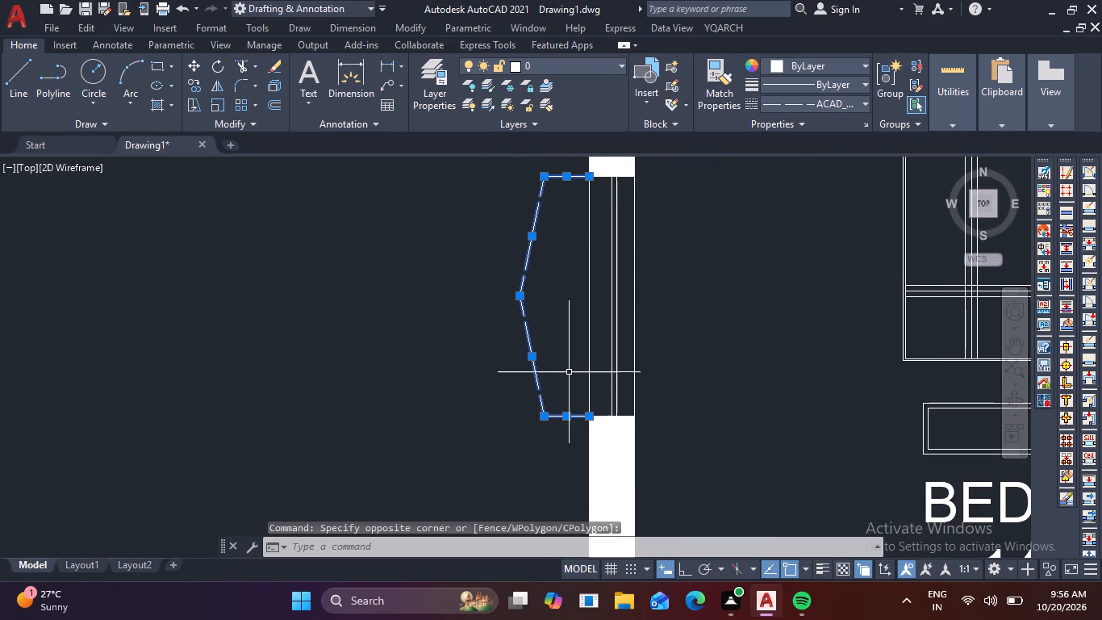
key("c")
key("o")
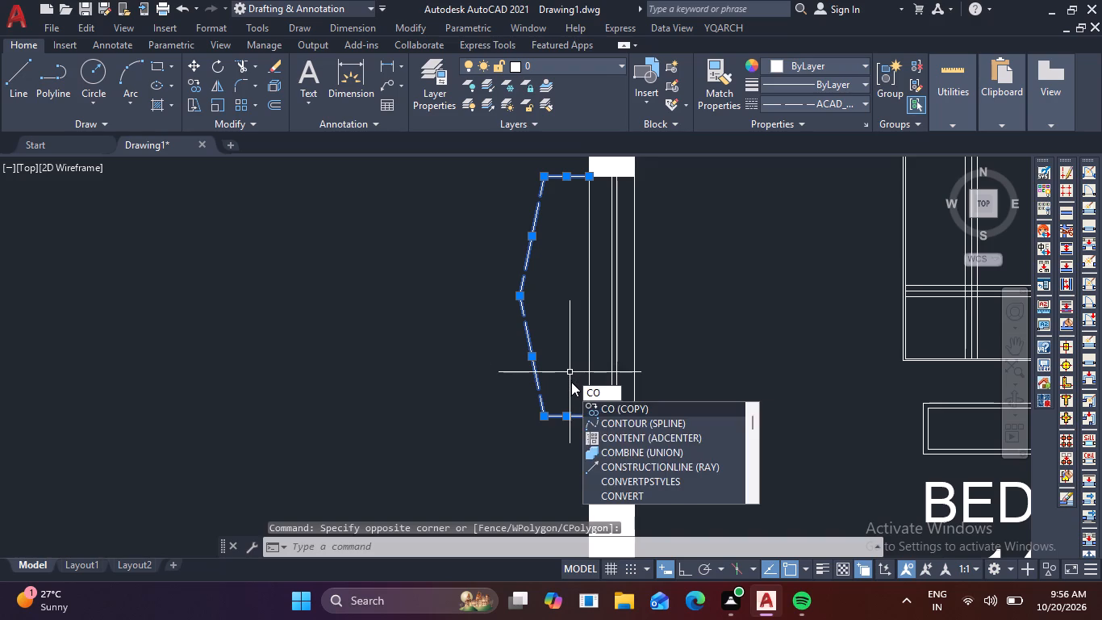
key("space")
left_click(588, 420)
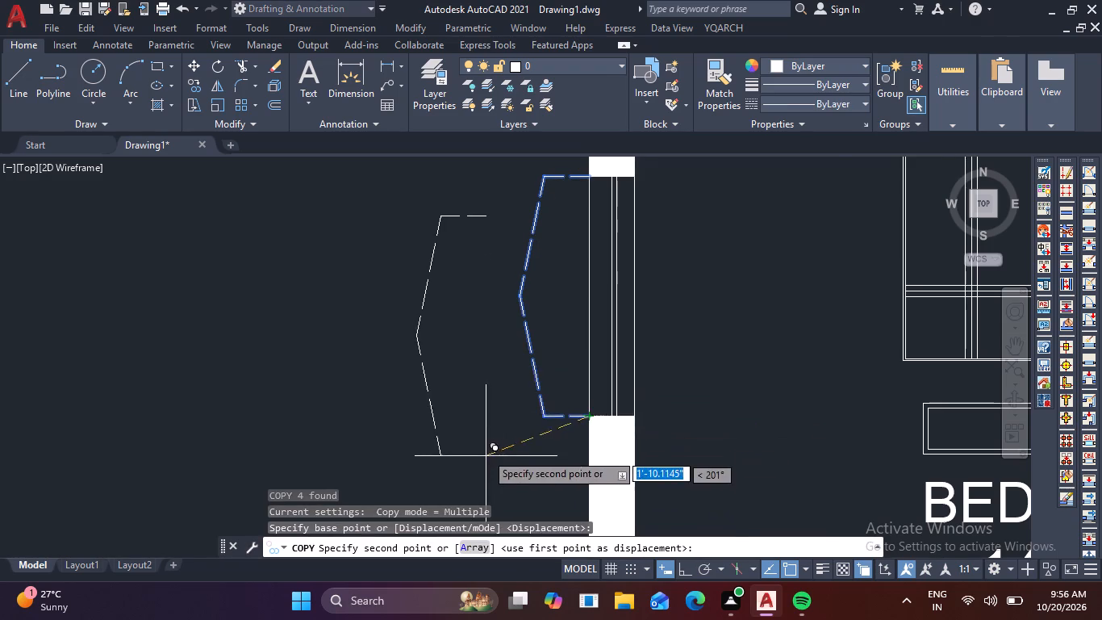
scroll(486, 450, "down", 2)
middle_click_drag(487, 451, 418, 207)
middle_click_drag(405, 427, 393, 174)
middle_click_drag(392, 373, 392, 374)
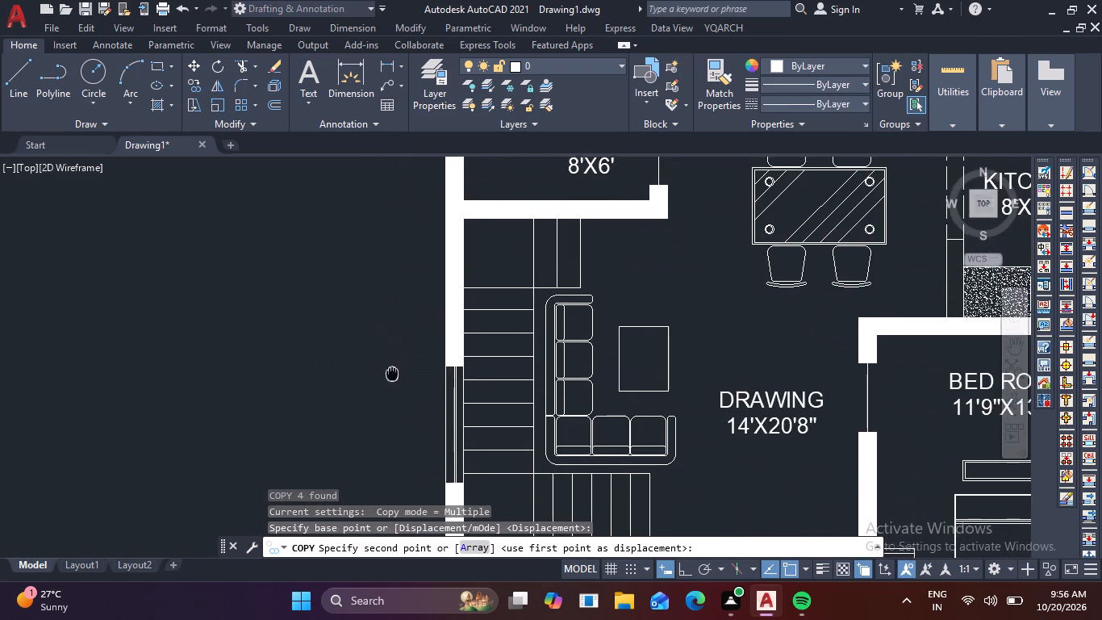
middle_click_drag(392, 374, 401, 156)
middle_click_drag(396, 259, 416, 313)
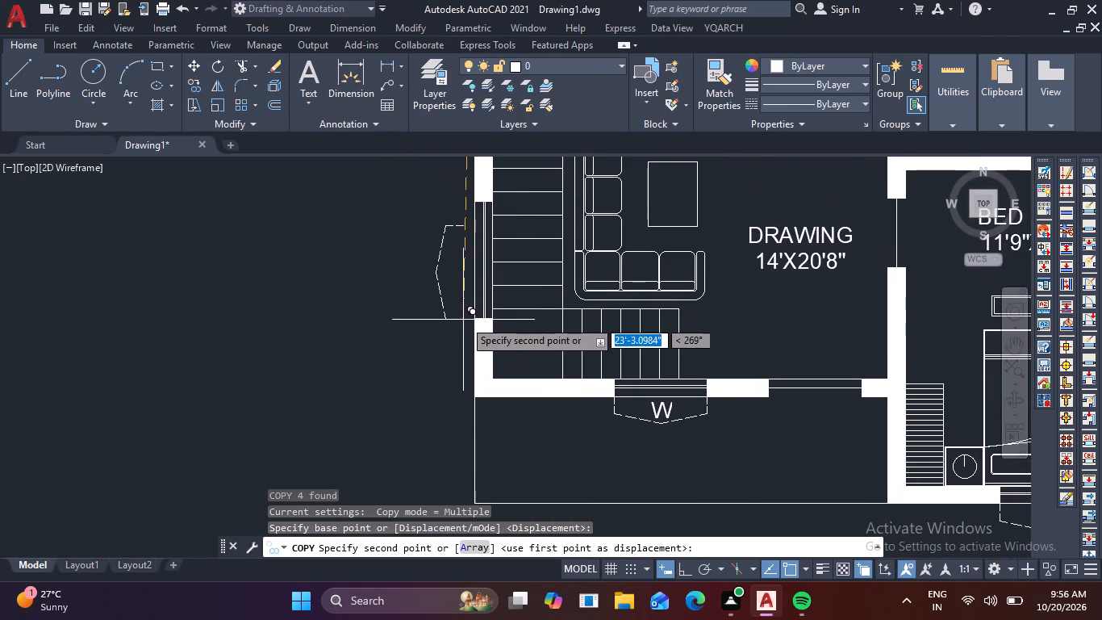
left_click(478, 316)
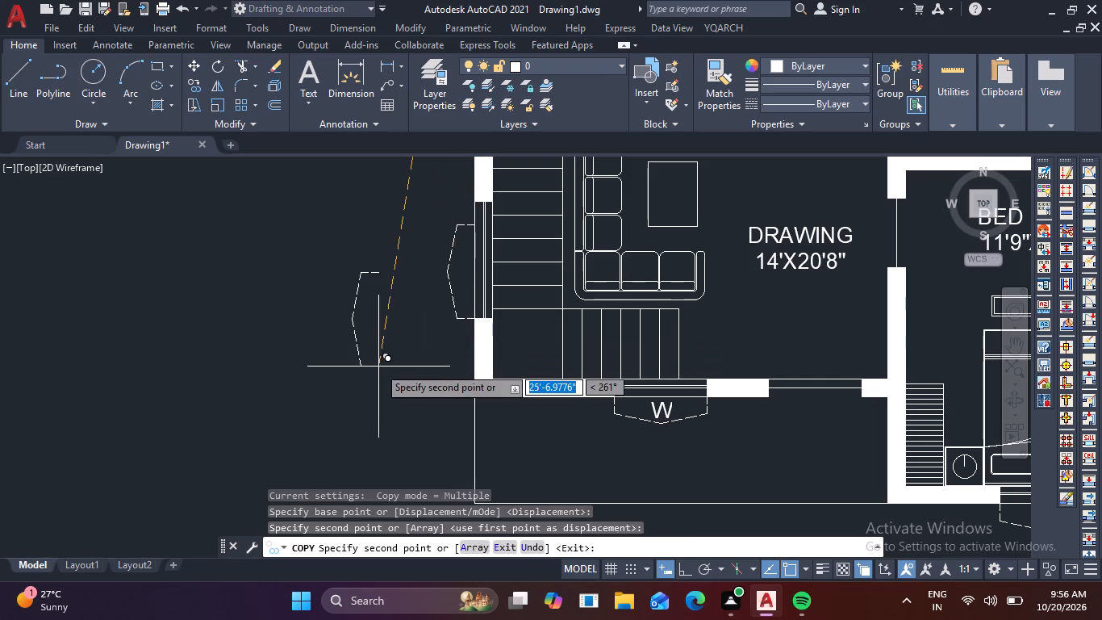
key("Escape")
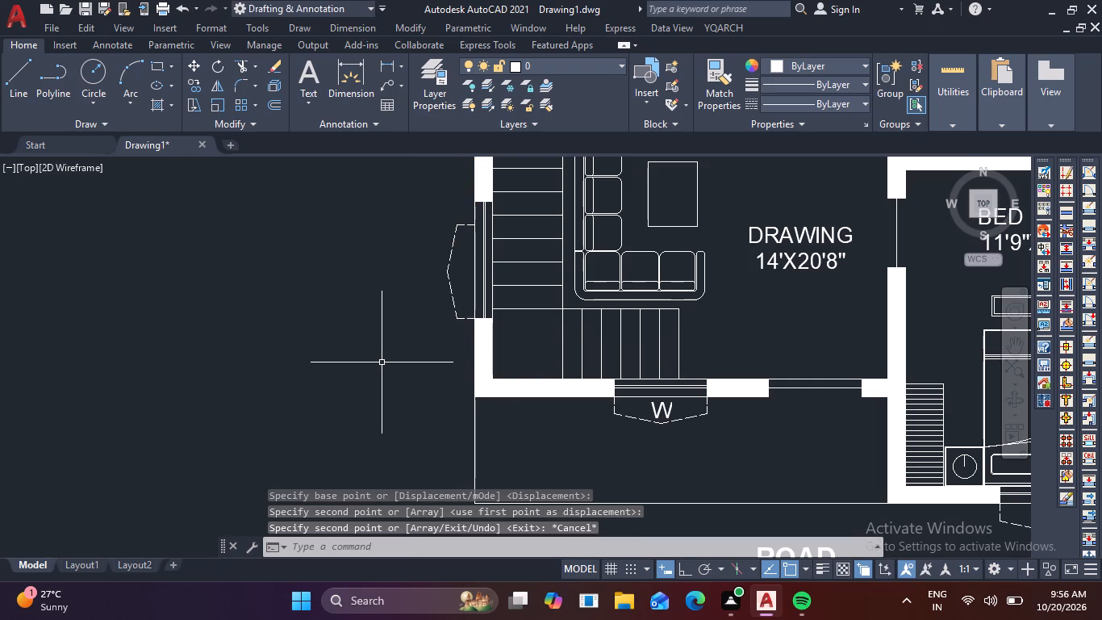
Stretch the northern part of the staircase window's dashed outline north to the window's outer north corner.
key("s")
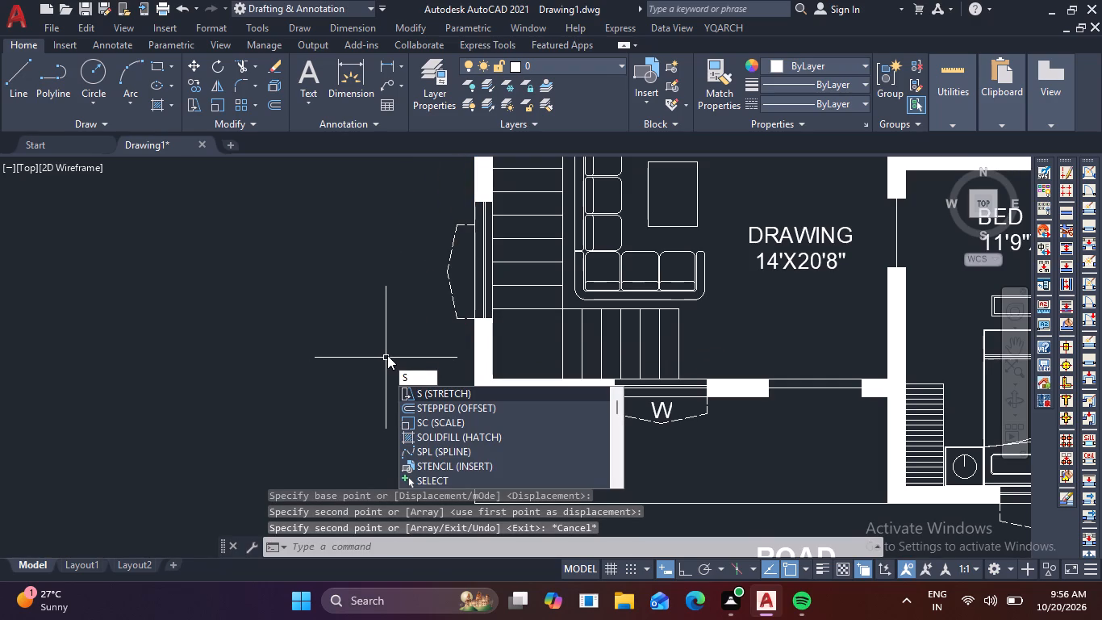
key("space")
scroll(447, 214, "up", 1)
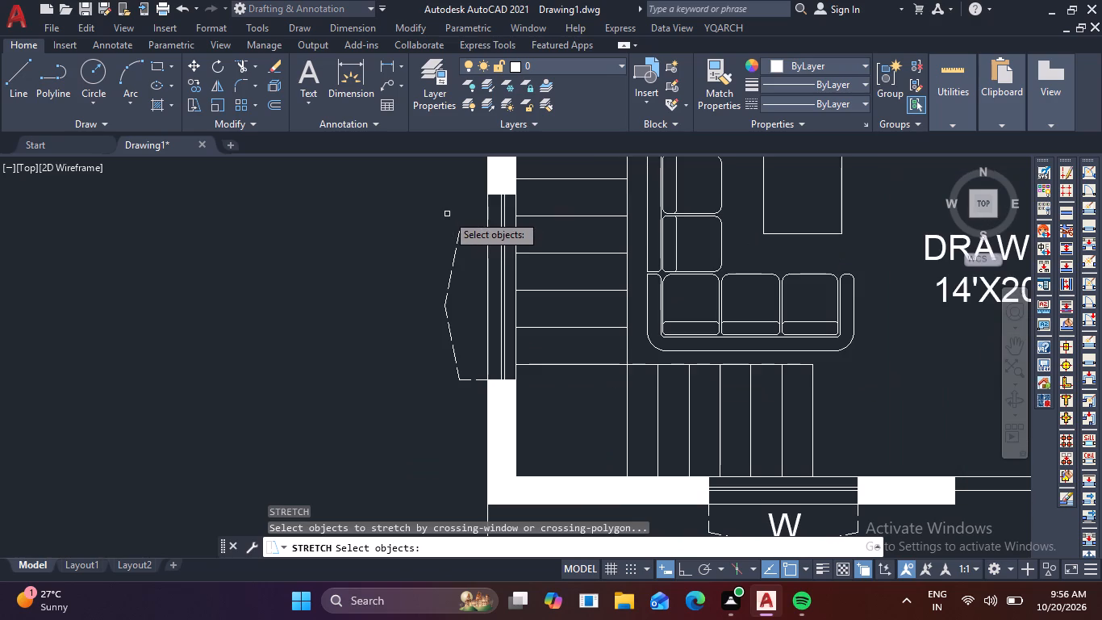
left_click(441, 210)
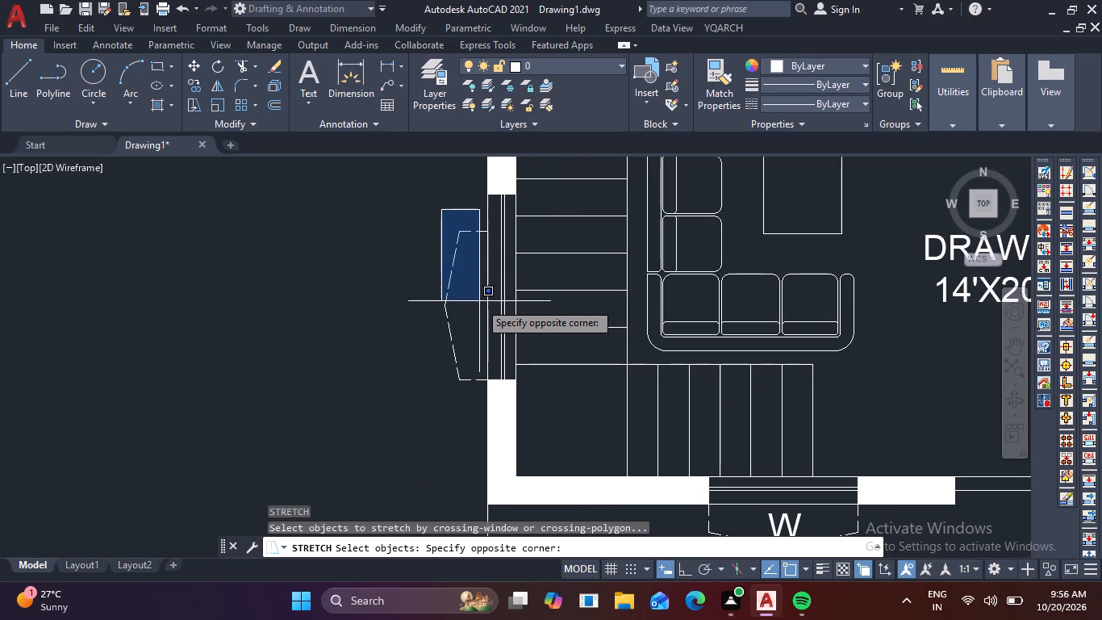
left_click(465, 306)
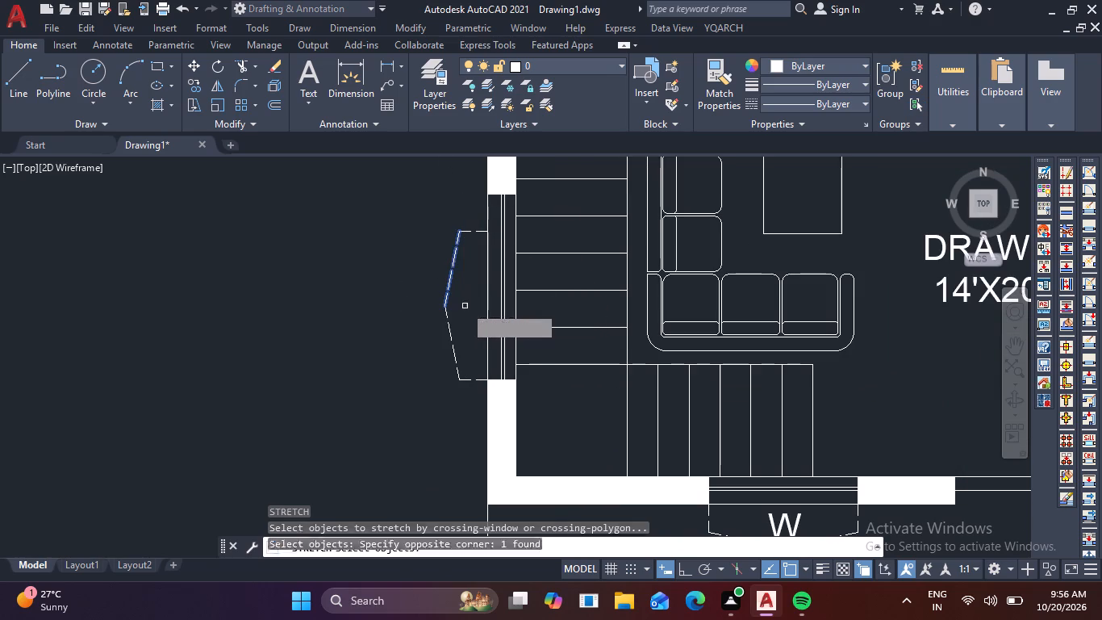
left_click_drag(474, 200, 470, 216)
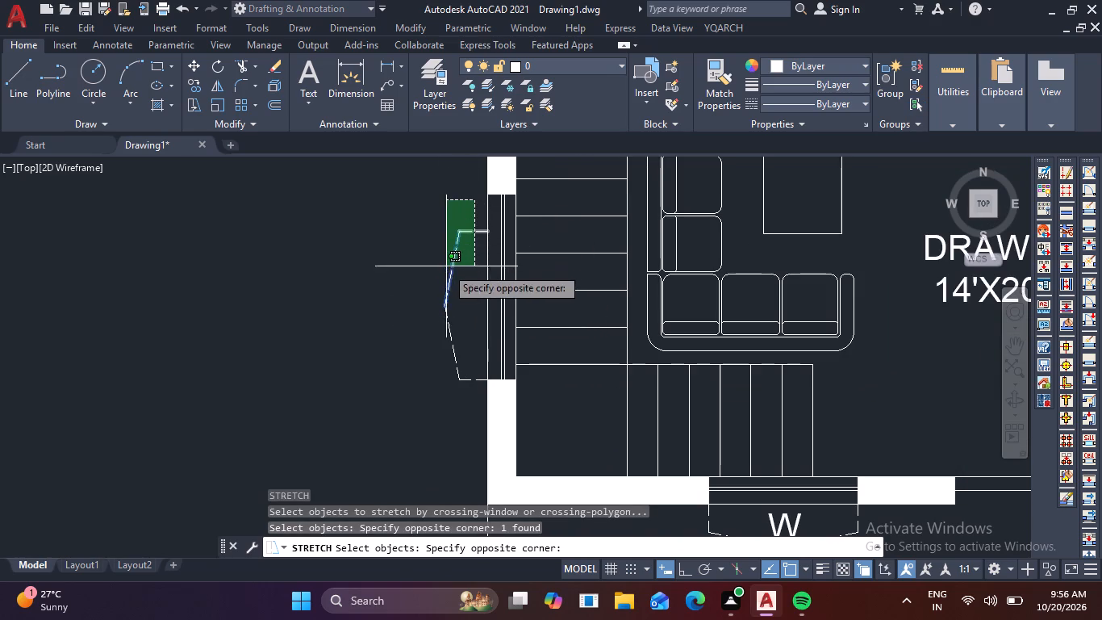
left_click(424, 329)
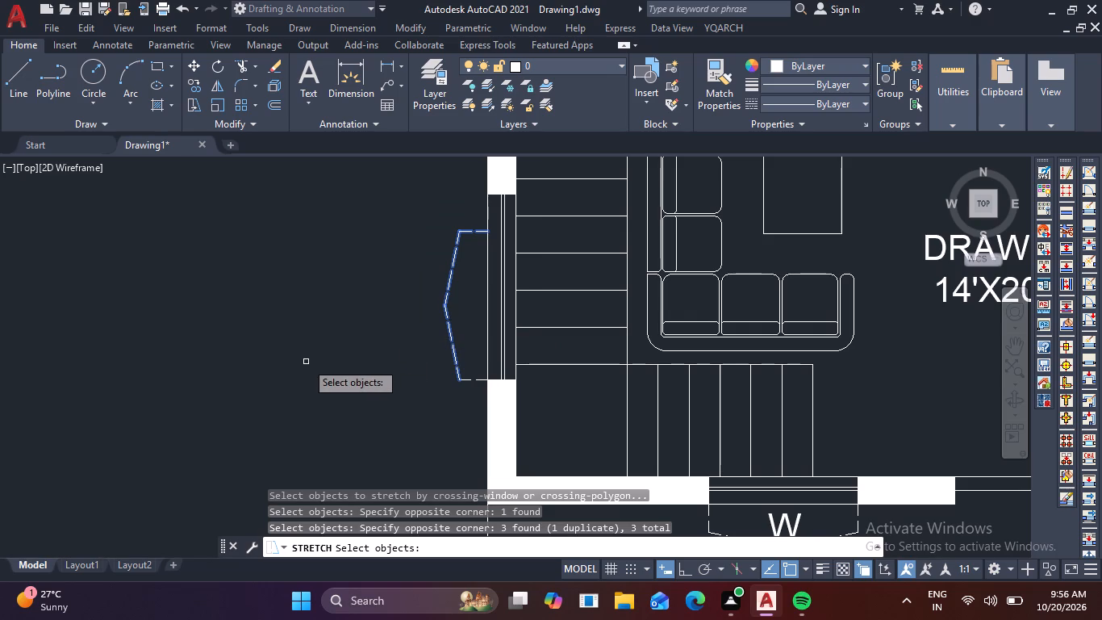
left_click(305, 362)
key("space")
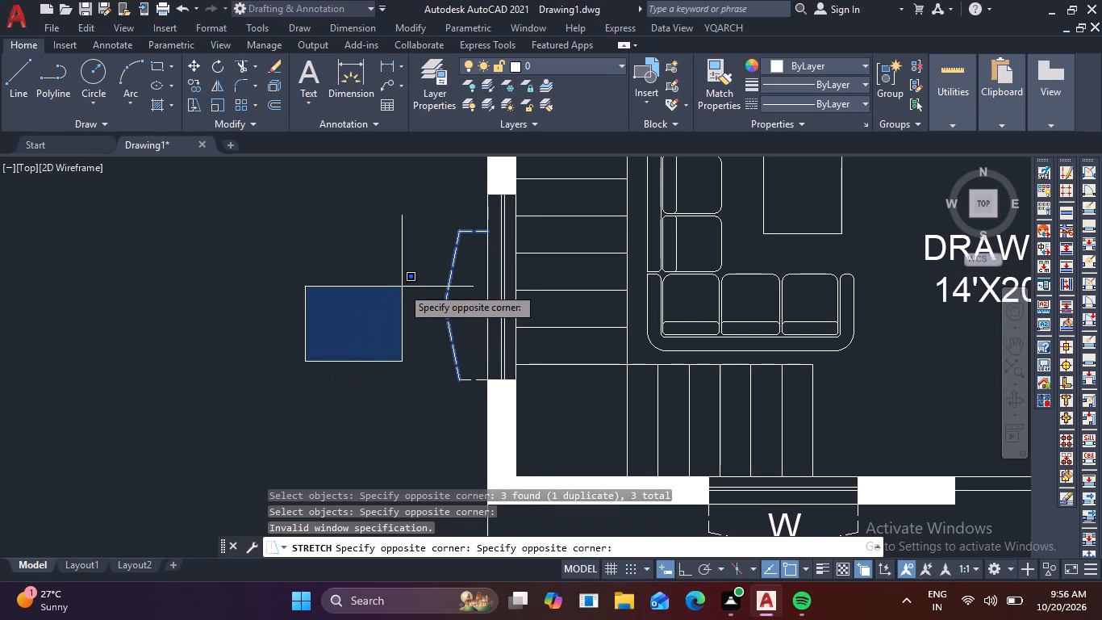
left_click(326, 350)
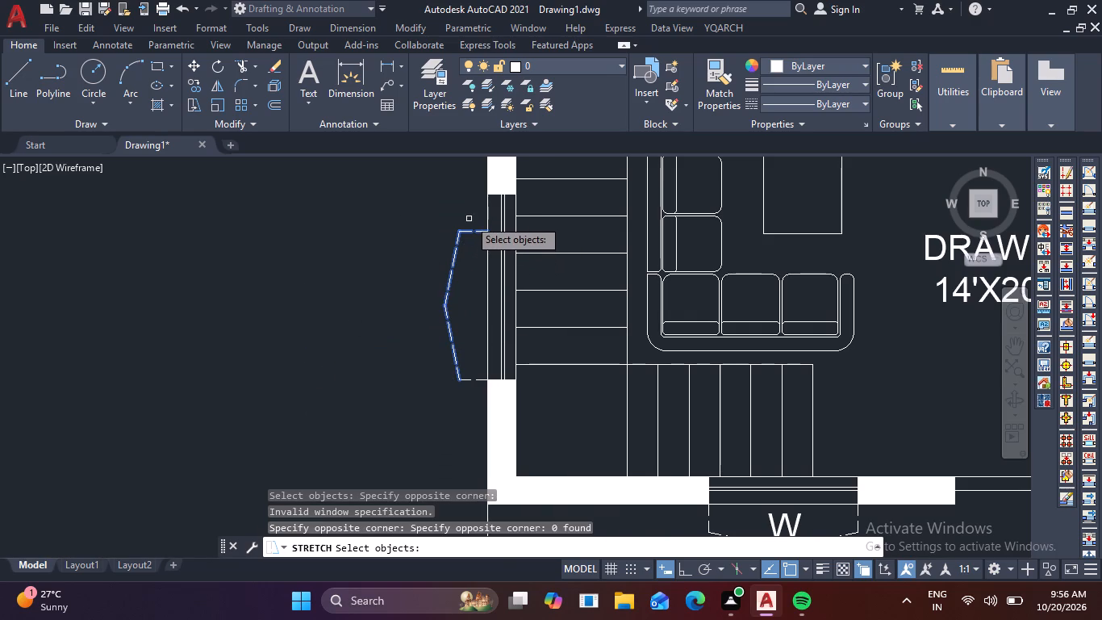
left_click(469, 218)
left_click(436, 259)
key("space")
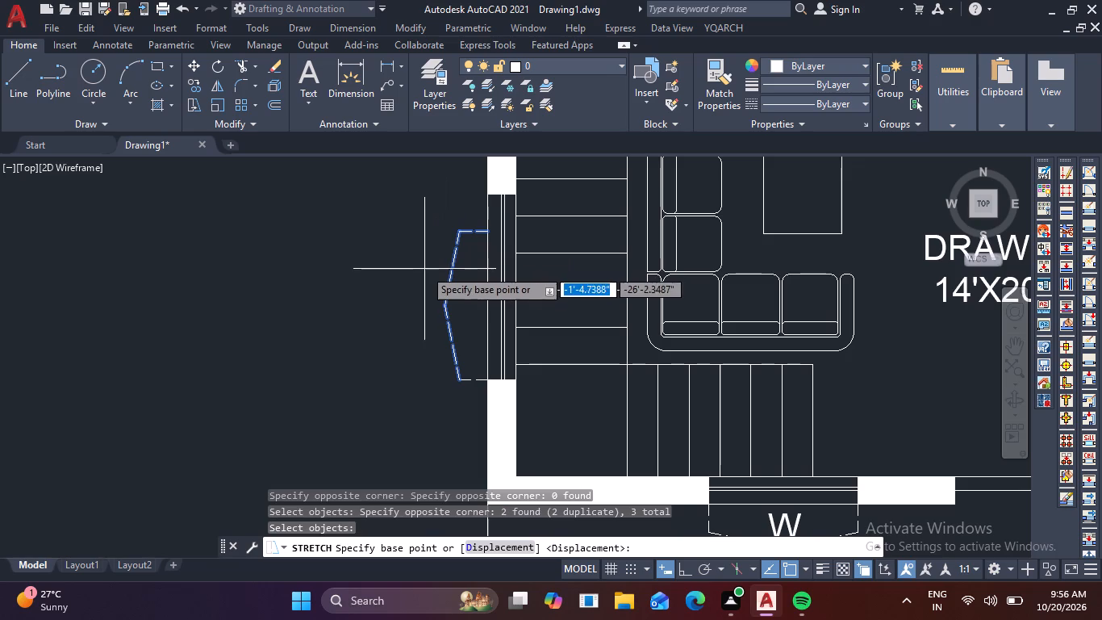
left_click(487, 237)
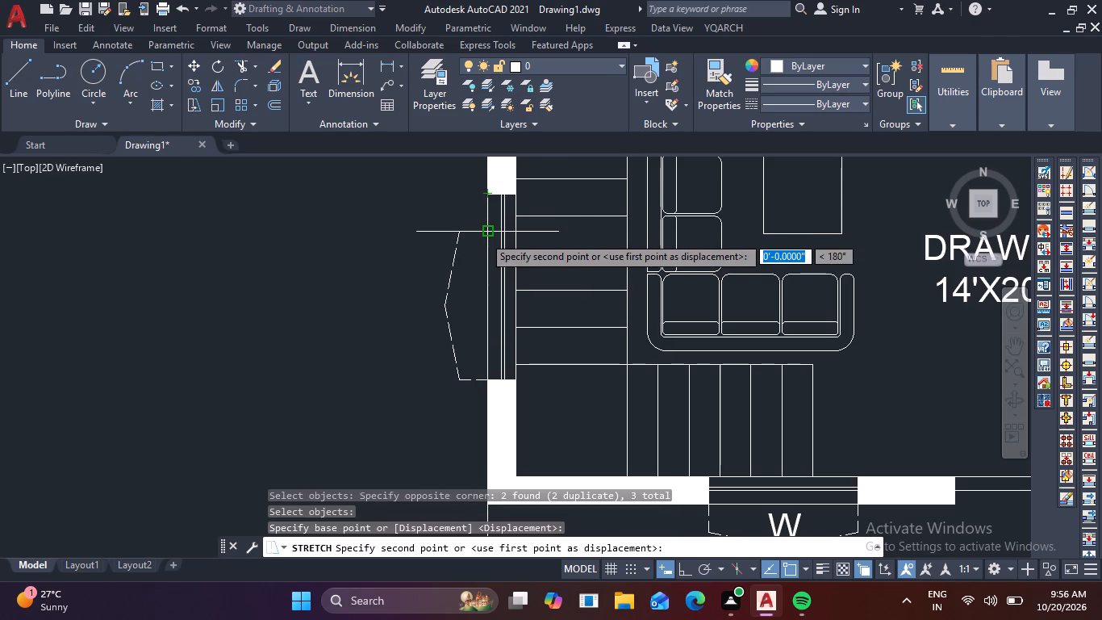
left_click(489, 192)
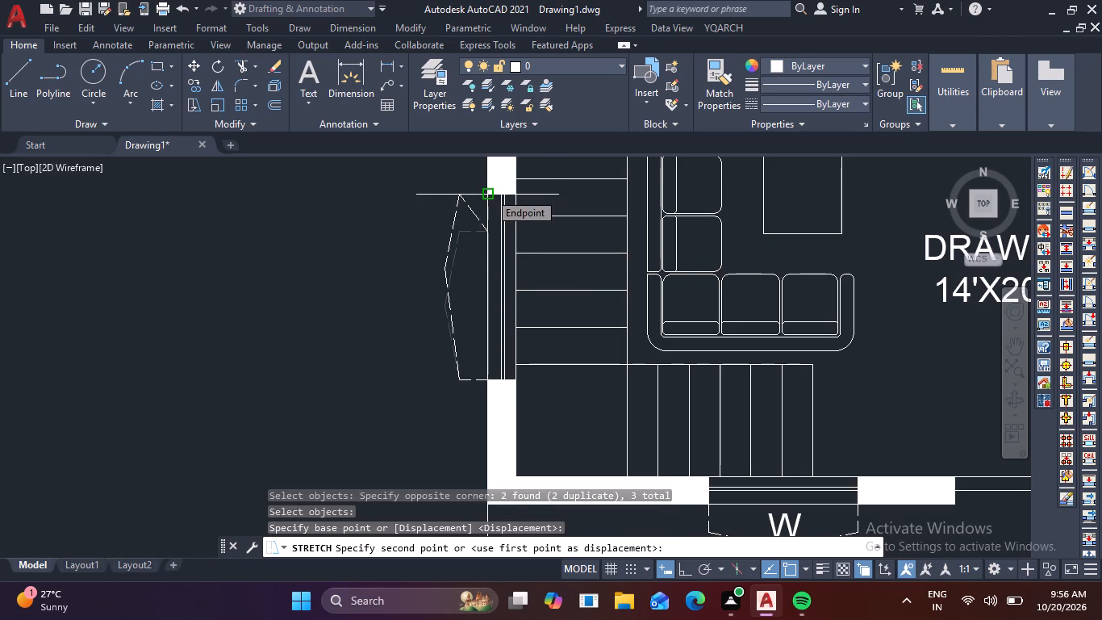
Move the wall-side end of the outline's slanted north segment to the staircase window's outer north corner.
left_click(482, 220)
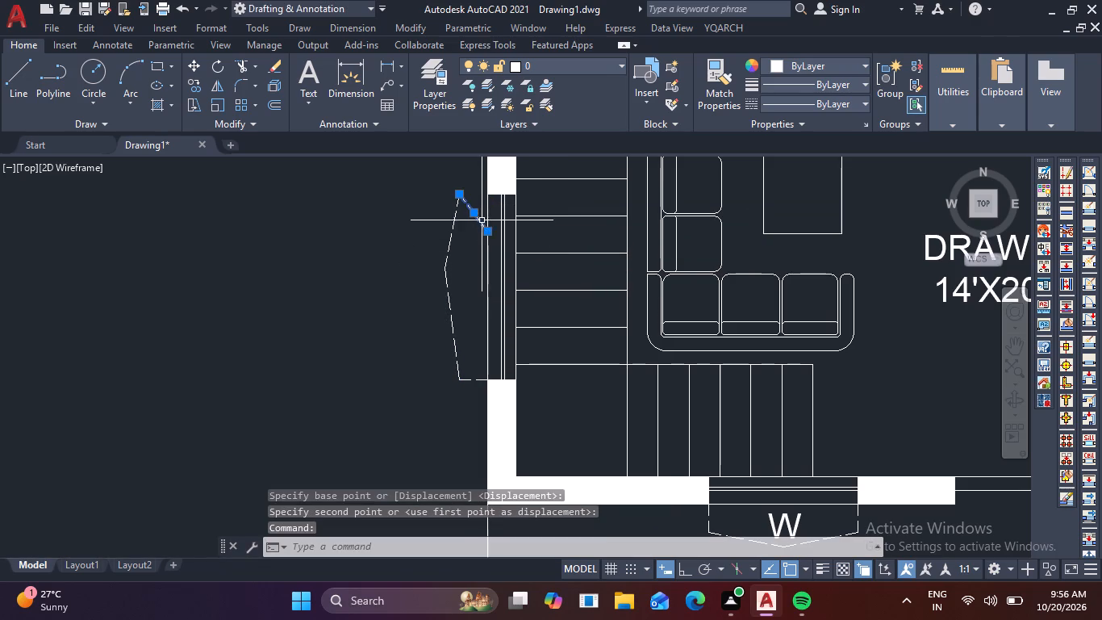
left_click(488, 234)
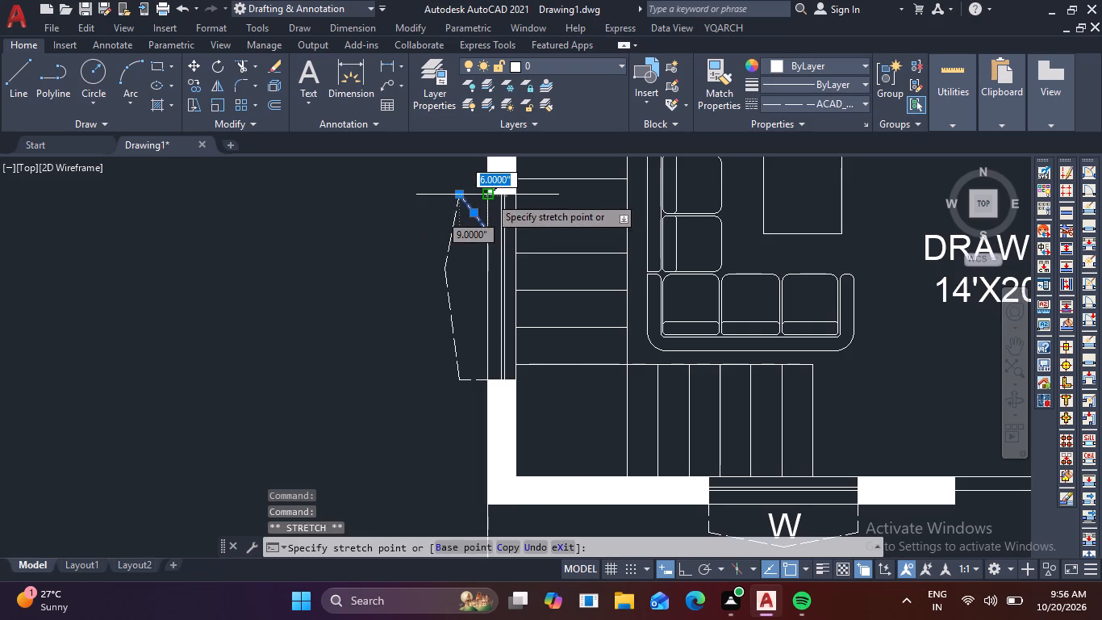
left_click(489, 196)
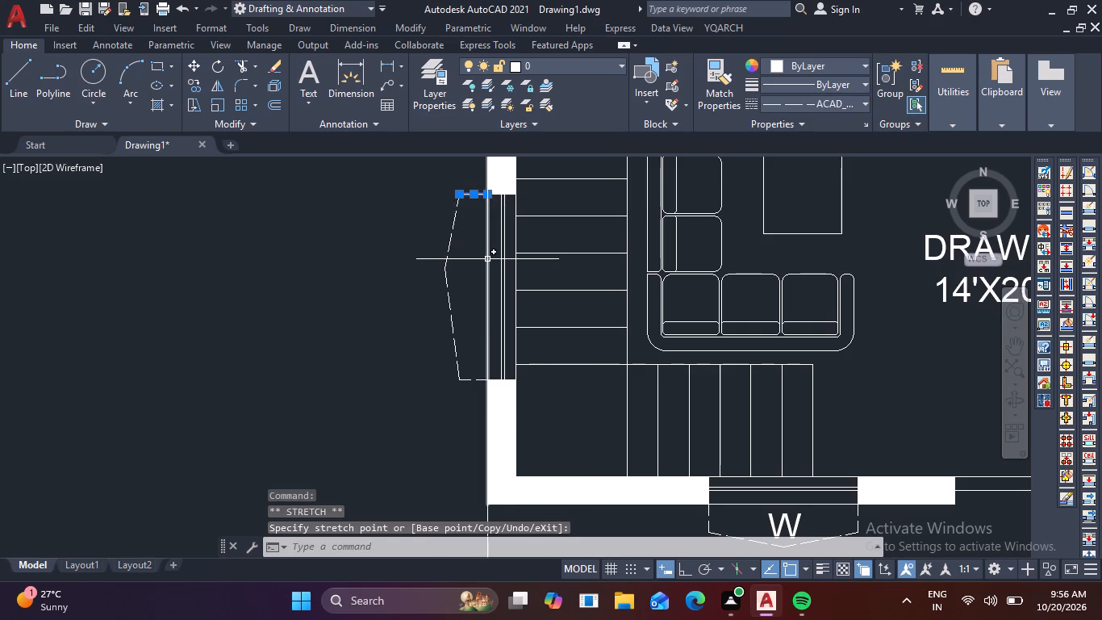
key("Escape")
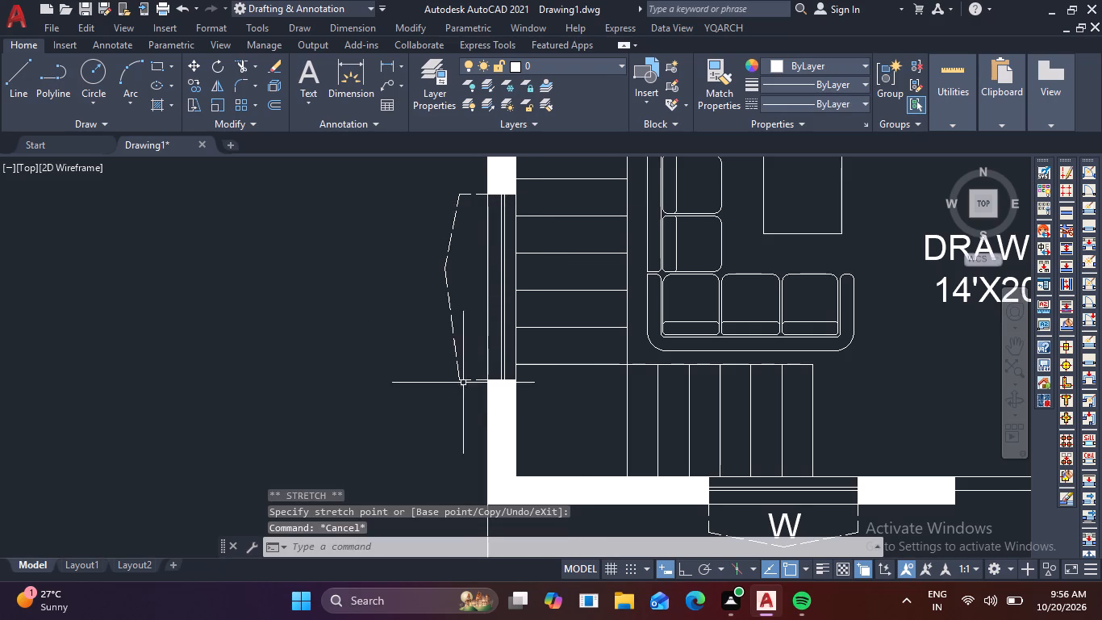
Move the apex of the staircase window's outline south to about the middle of the window.
left_click(462, 409)
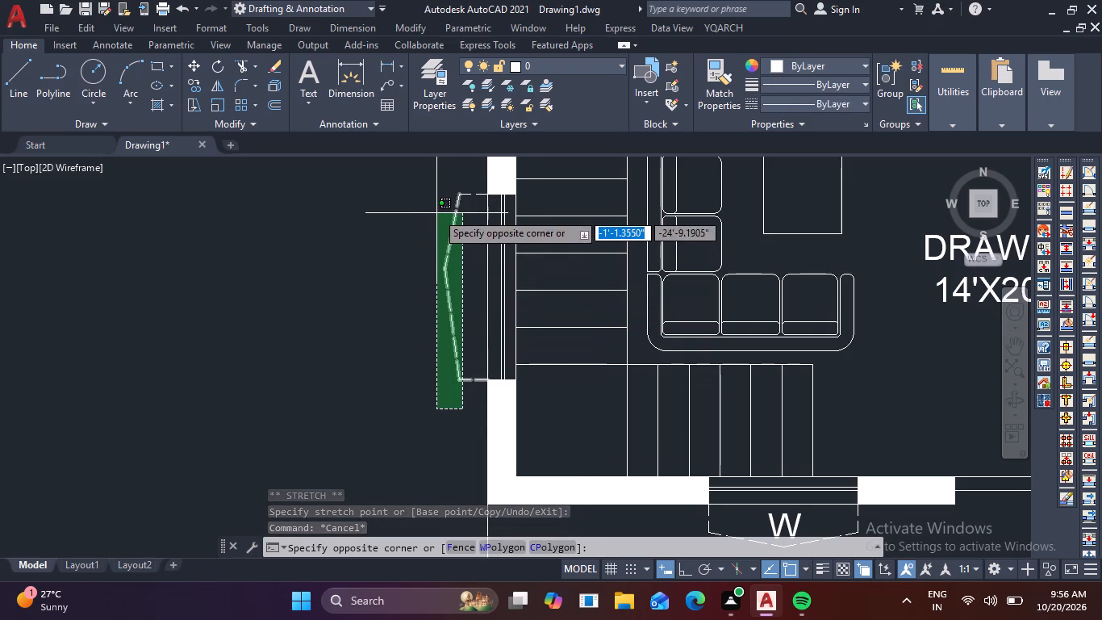
left_click(436, 184)
middle_click_drag(406, 216, 396, 383)
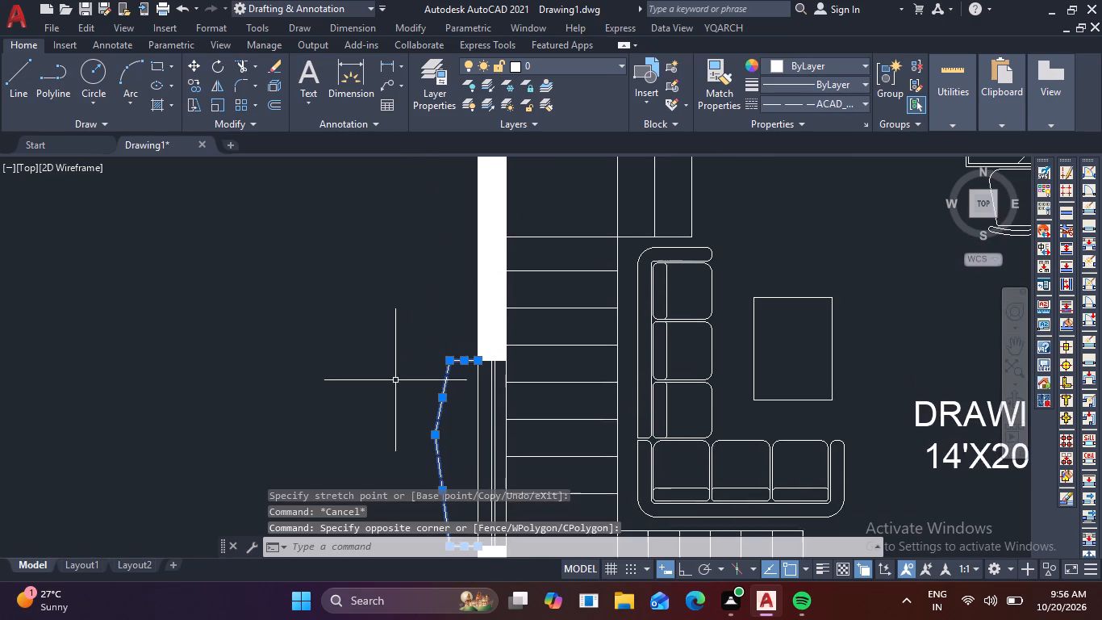
scroll(394, 354, "down", 1)
middle_click_drag(395, 372, 394, 315)
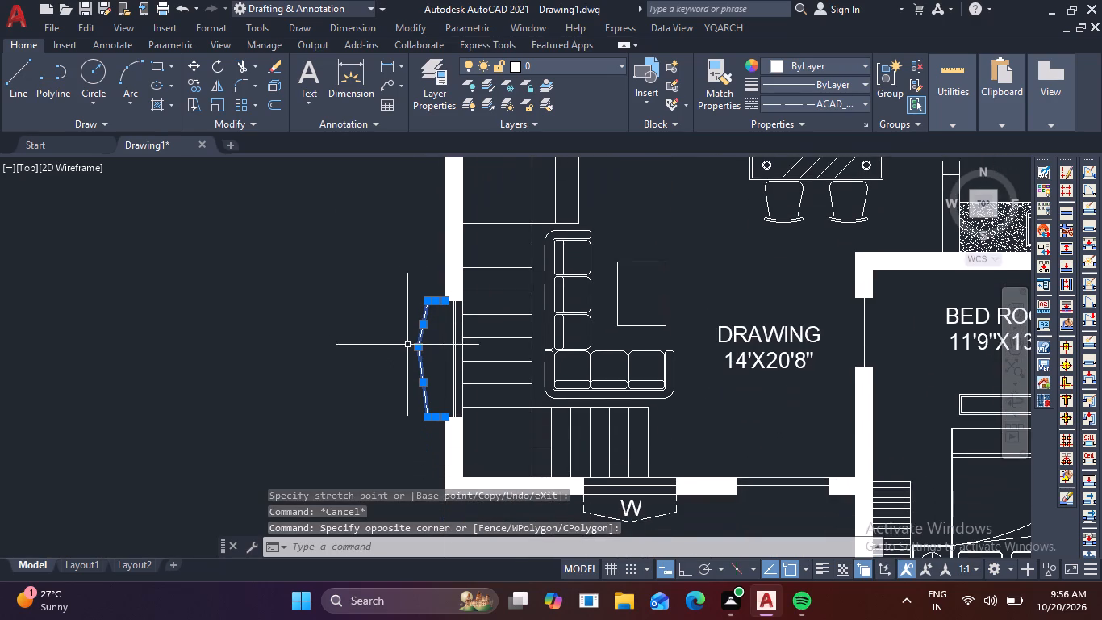
scroll(419, 350, "up", 1)
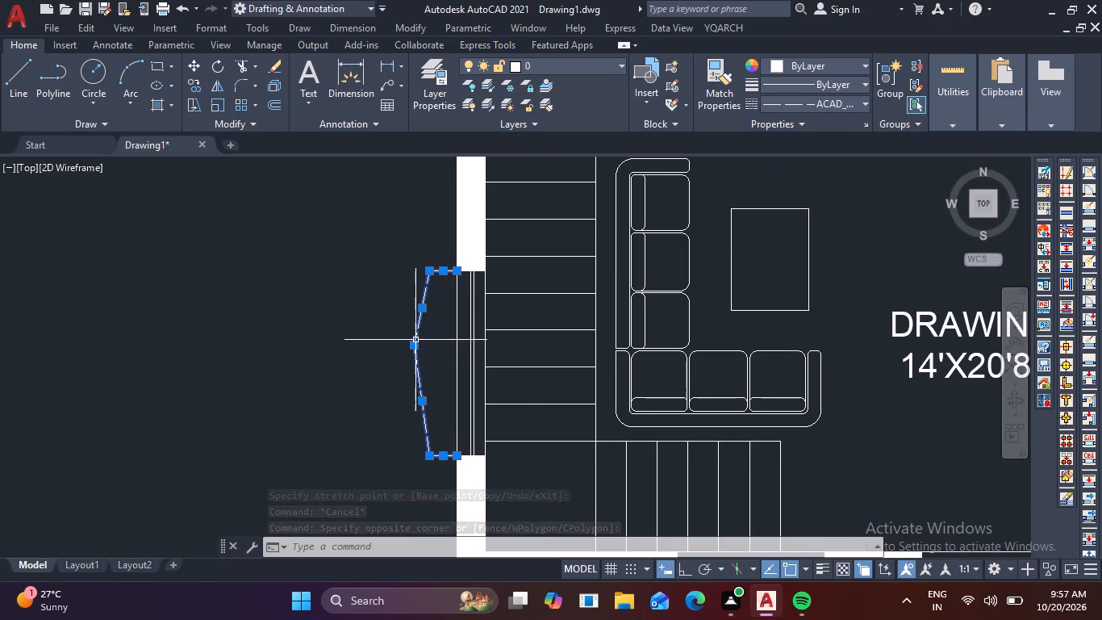
left_click(415, 344)
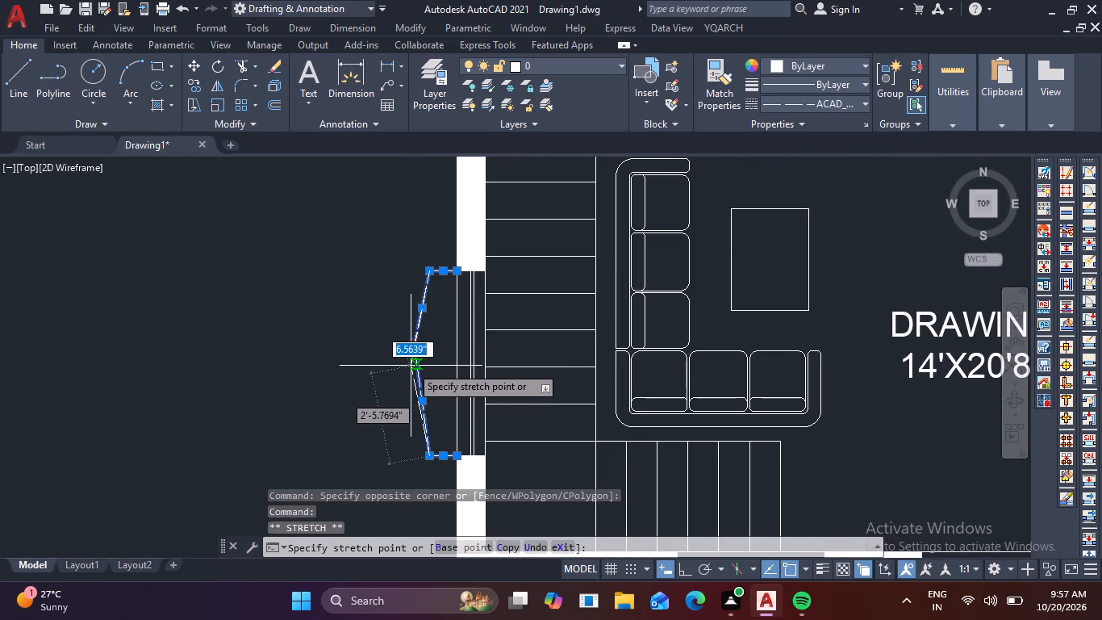
left_click(411, 366)
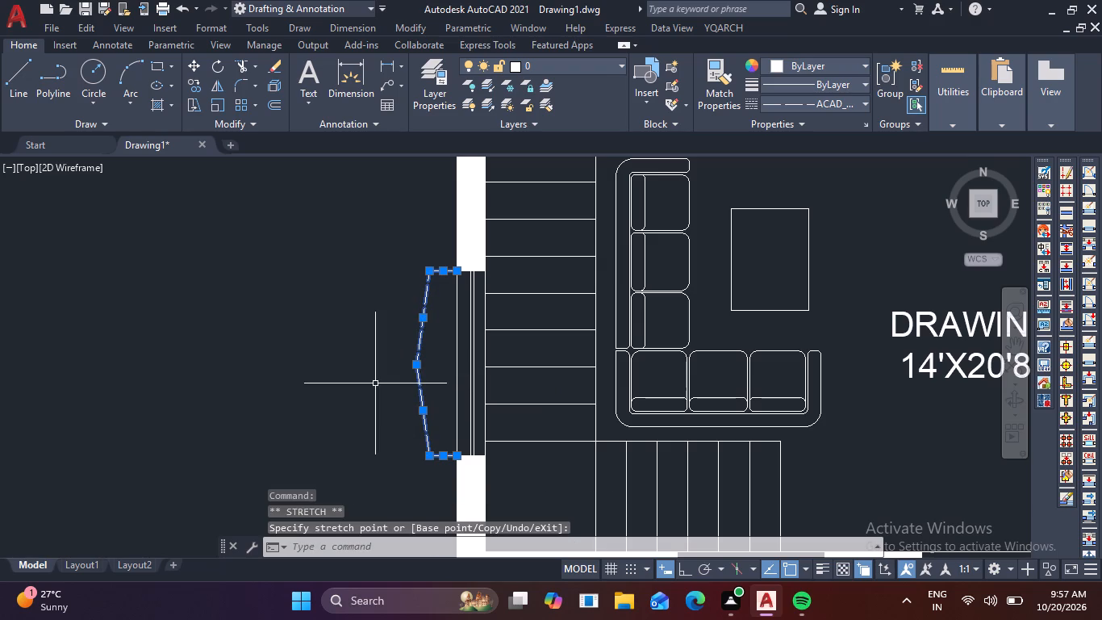
key("Escape")
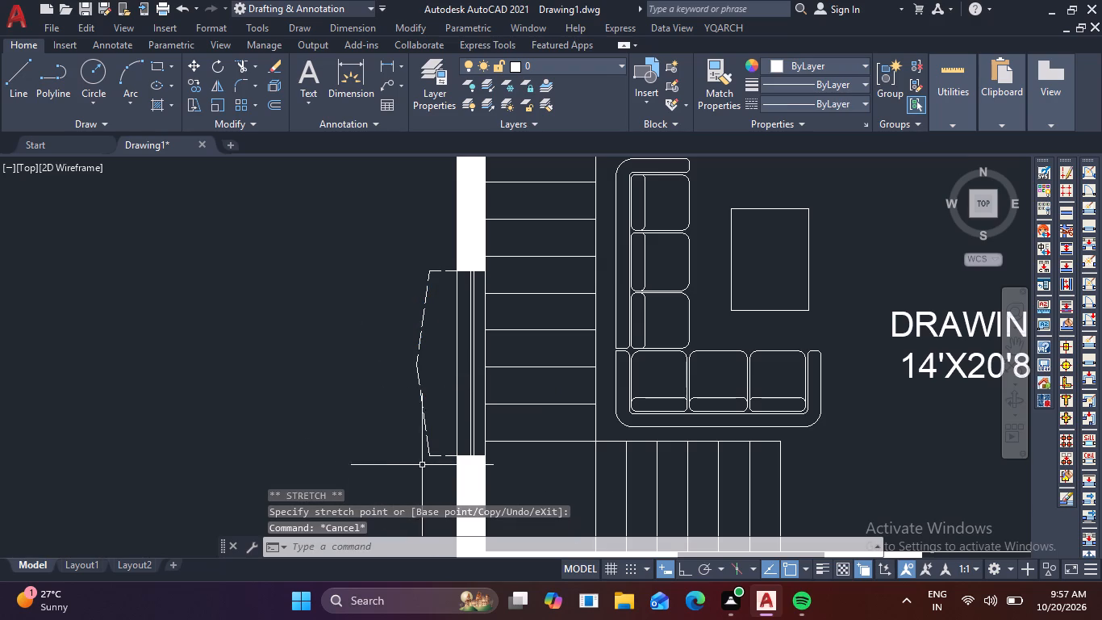
Copy the staircase window's dashed outline from its north open end to the toilet window's outer north corner.
left_click(438, 469)
left_click(379, 262)
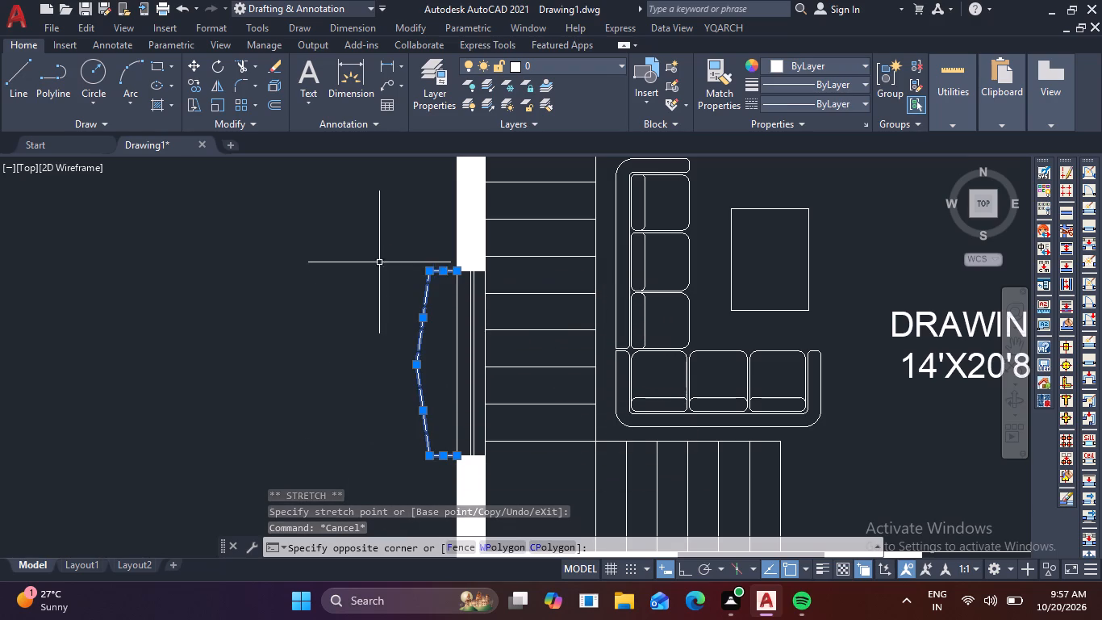
key("c")
key("o")
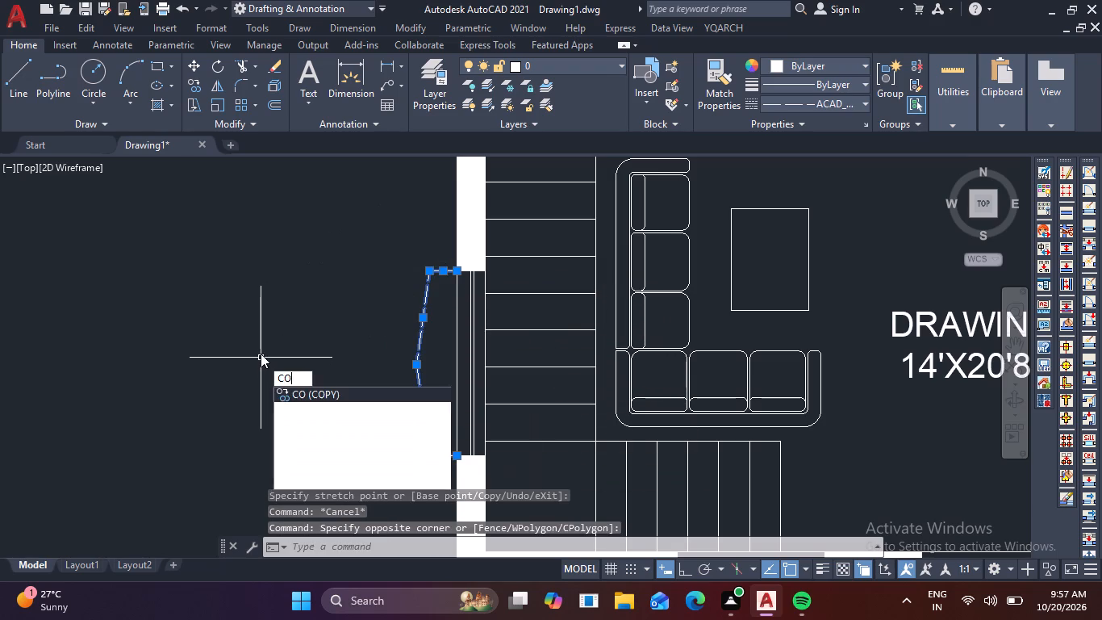
key("space")
left_click(452, 275)
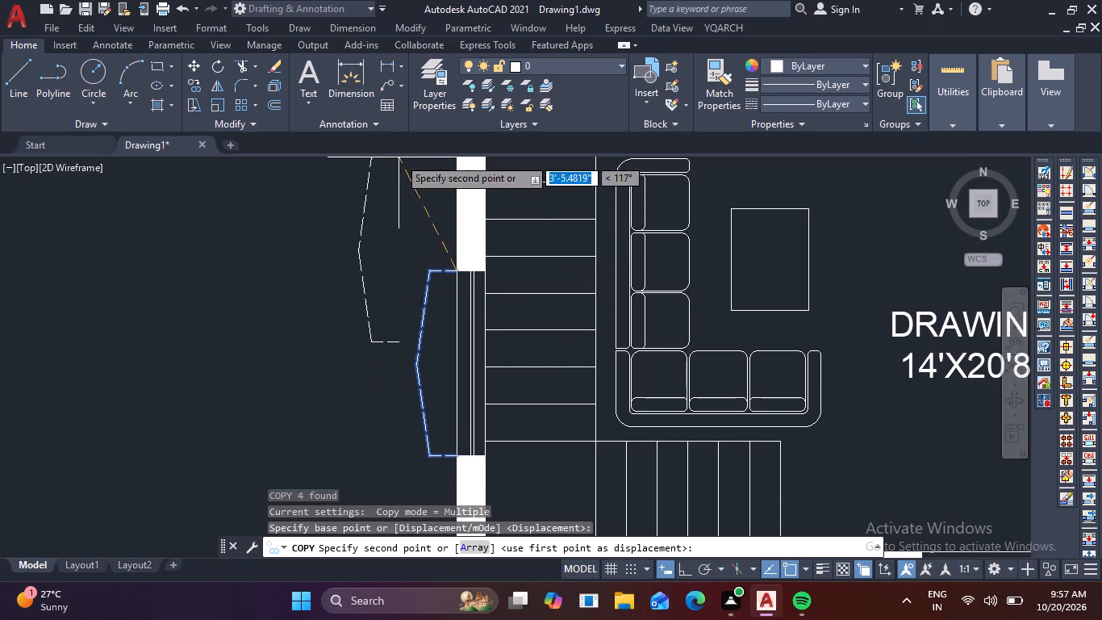
middle_click_drag(399, 157, 366, 408)
middle_click_drag(375, 246, 355, 419)
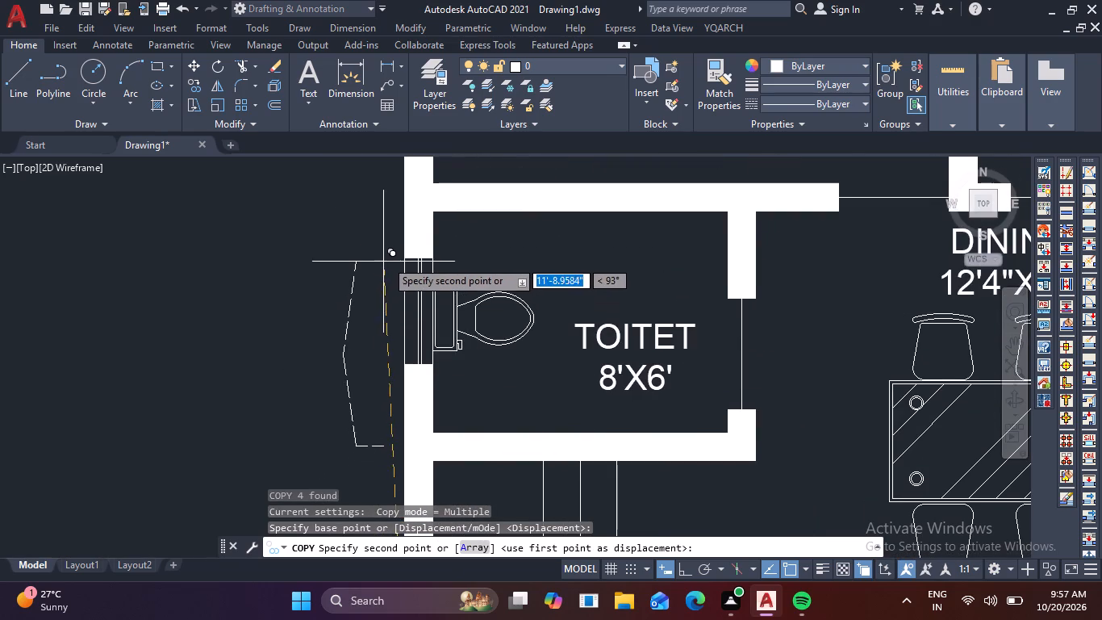
left_click(401, 257)
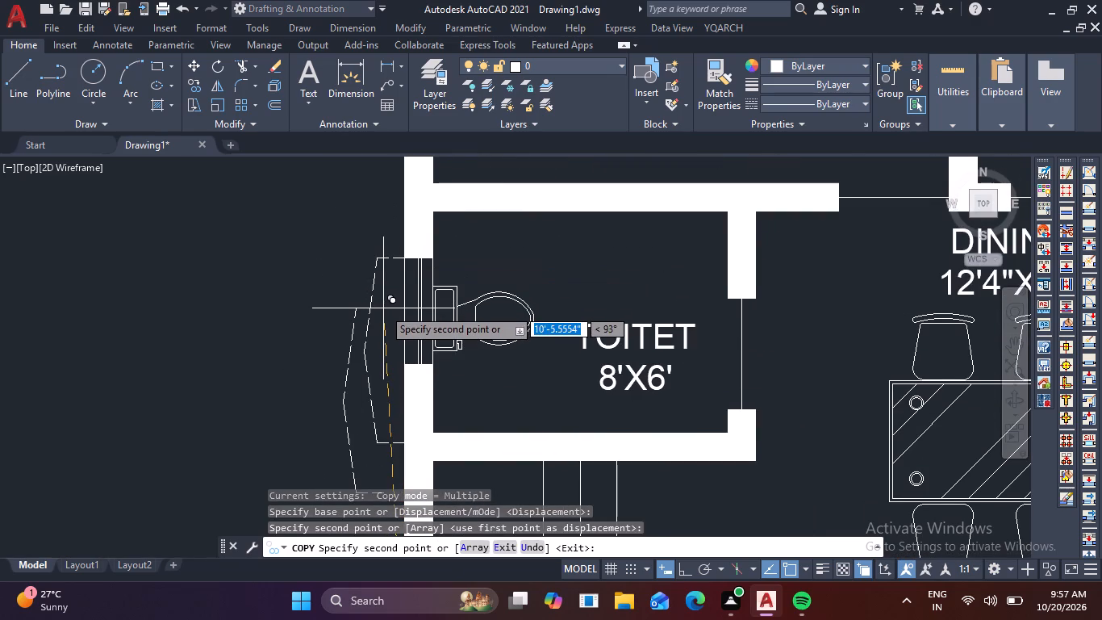
key("Escape")
Stretch the southern part of the toilet window's dashed outline north to the window's outer south corner.
middle_click_drag(360, 367, 355, 349)
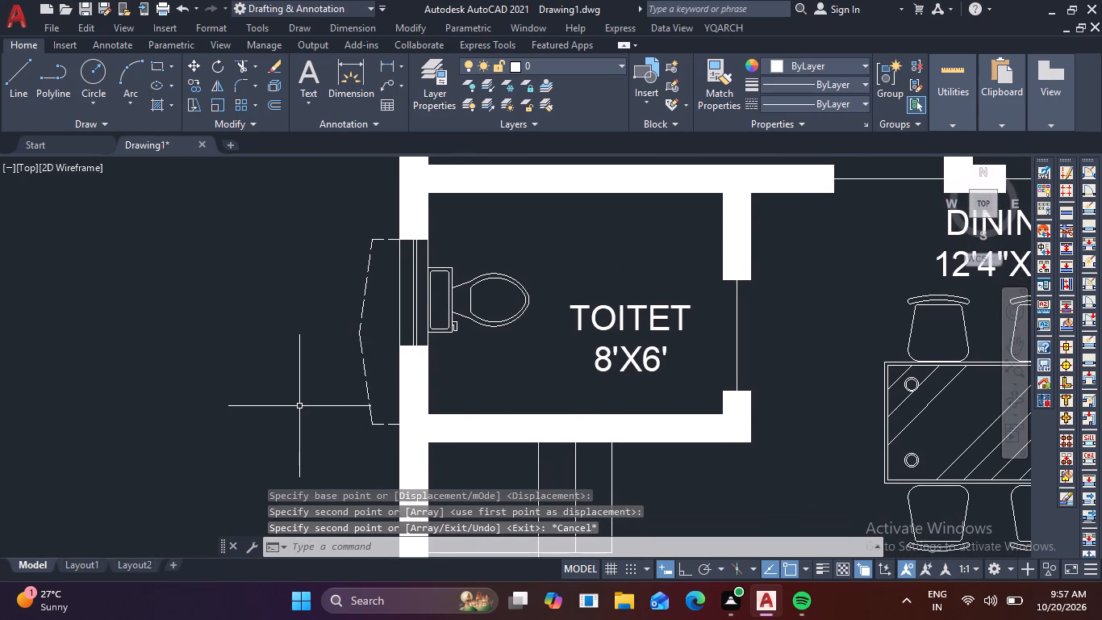
key("s")
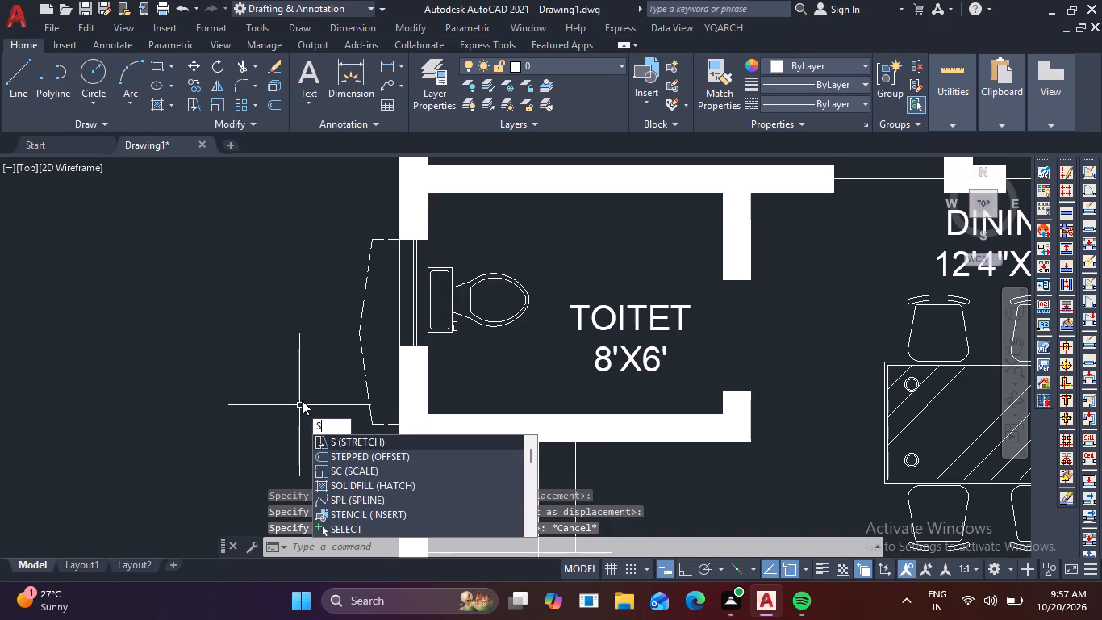
key("space")
left_click_drag(384, 443, 382, 429)
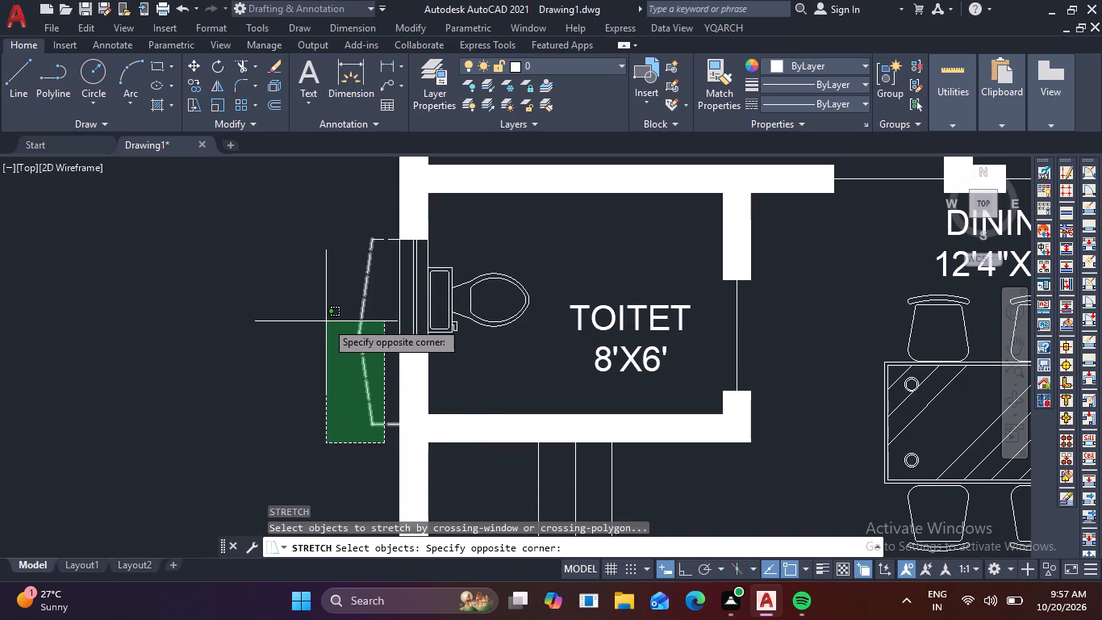
left_click(326, 321)
key("space")
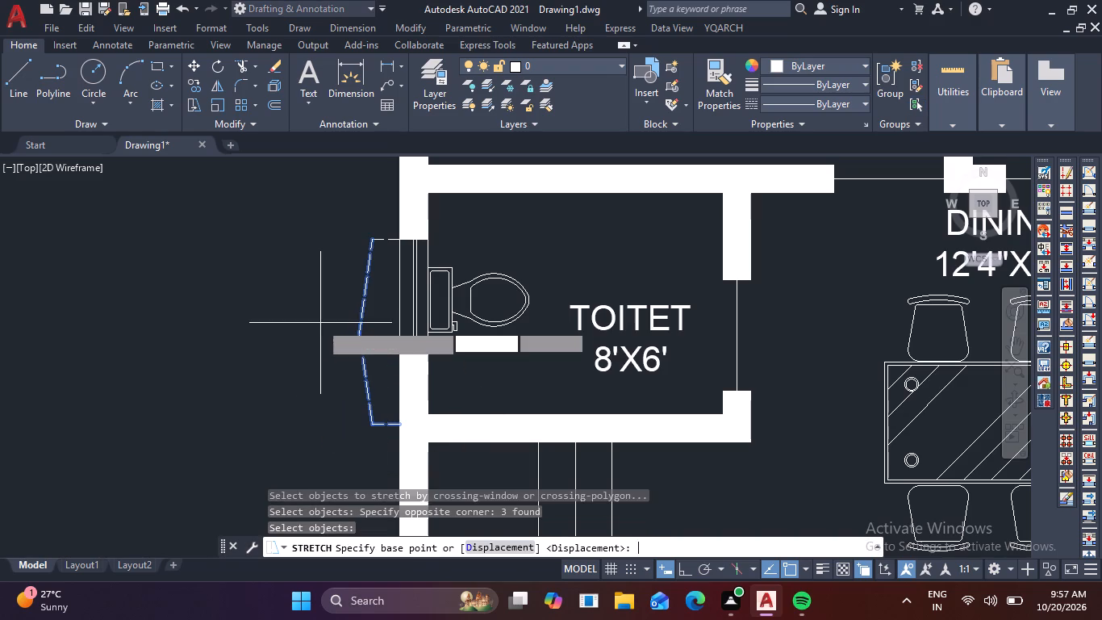
left_click(398, 424)
left_click(402, 348)
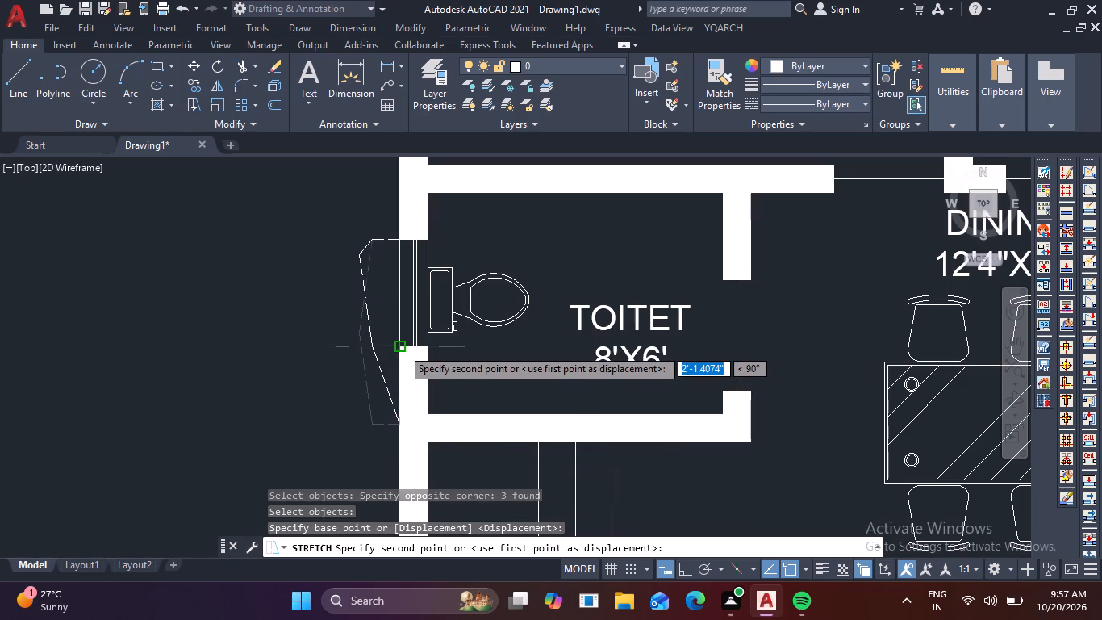
Move the wall-side end of the outline's slanted south segment to the toilet window's outer south corner.
left_click(390, 398)
left_click(397, 427)
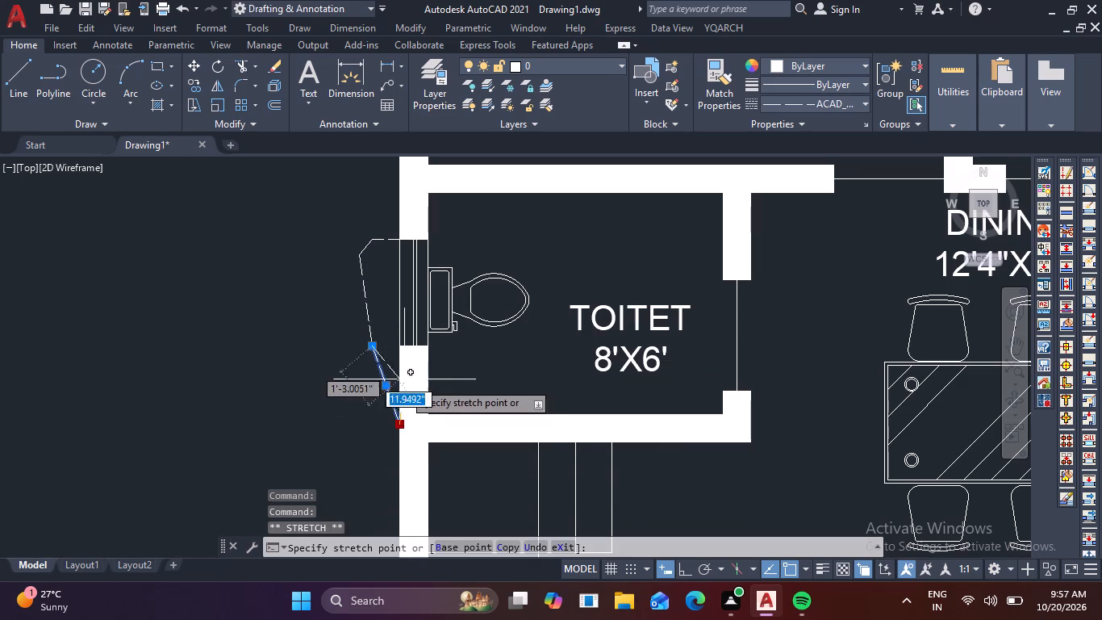
left_click(404, 351)
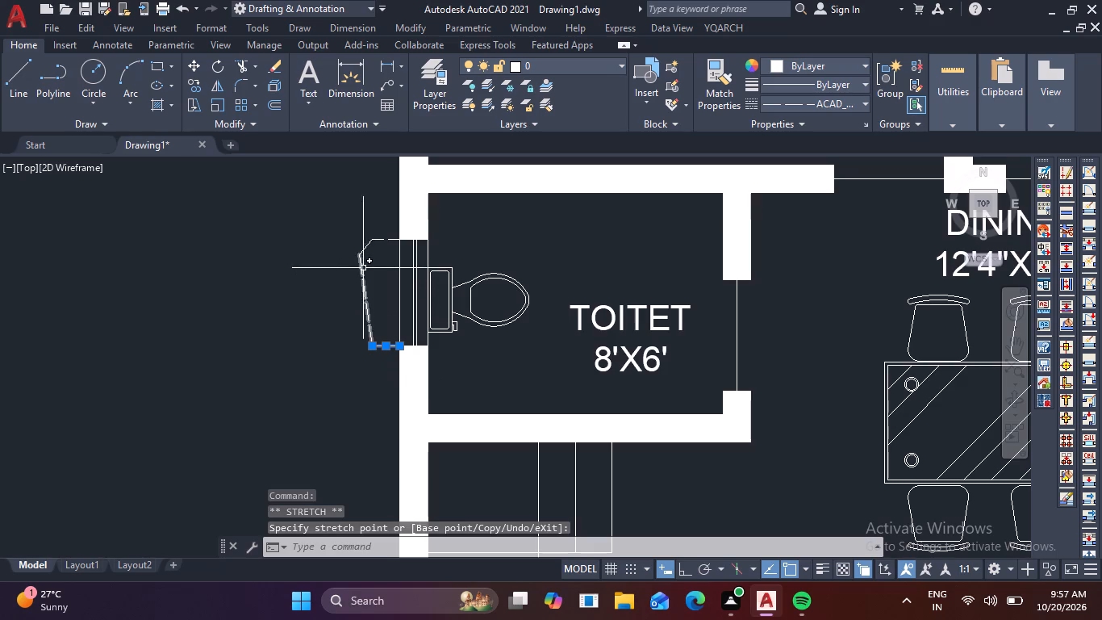
key("Escape")
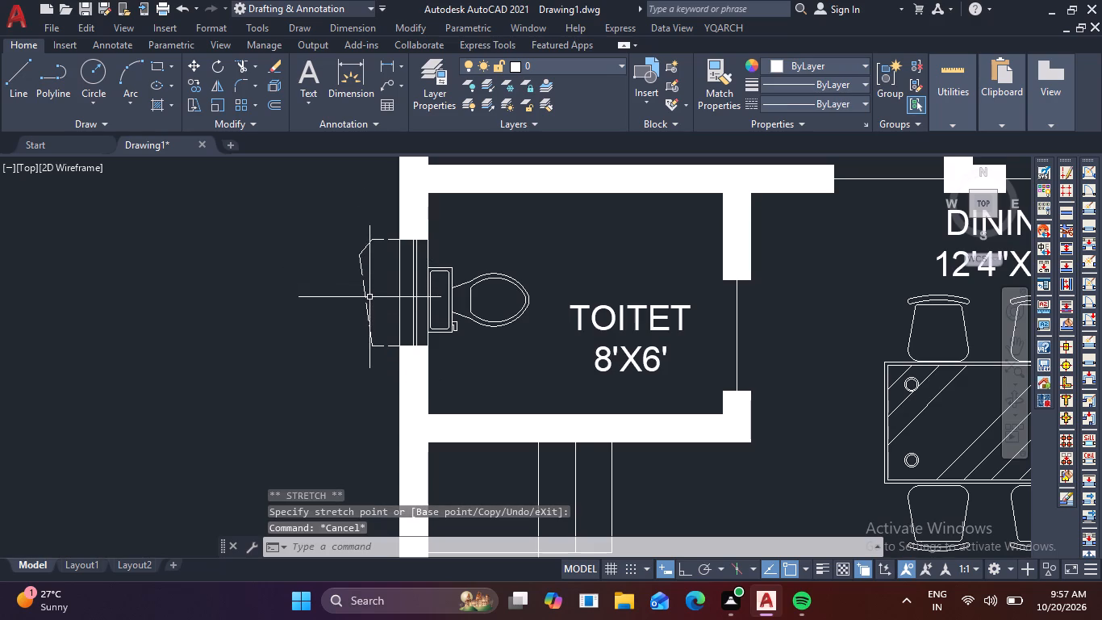
Move the apex of the toilet window's dashed outline south to about the middle of the window.
left_click(365, 300)
left_click(364, 245)
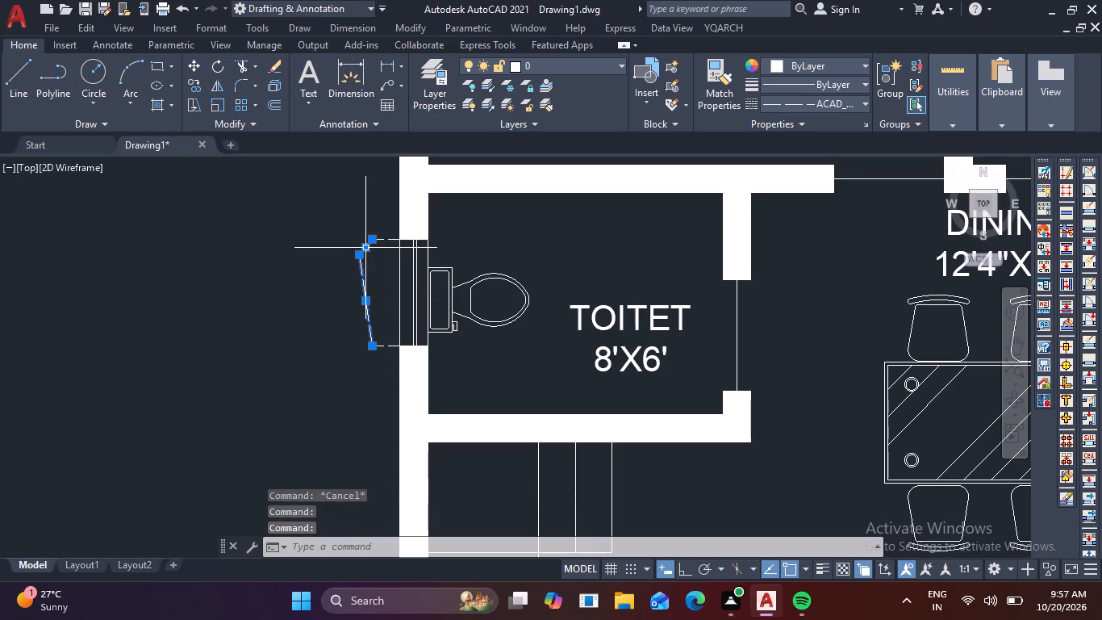
left_click(358, 258)
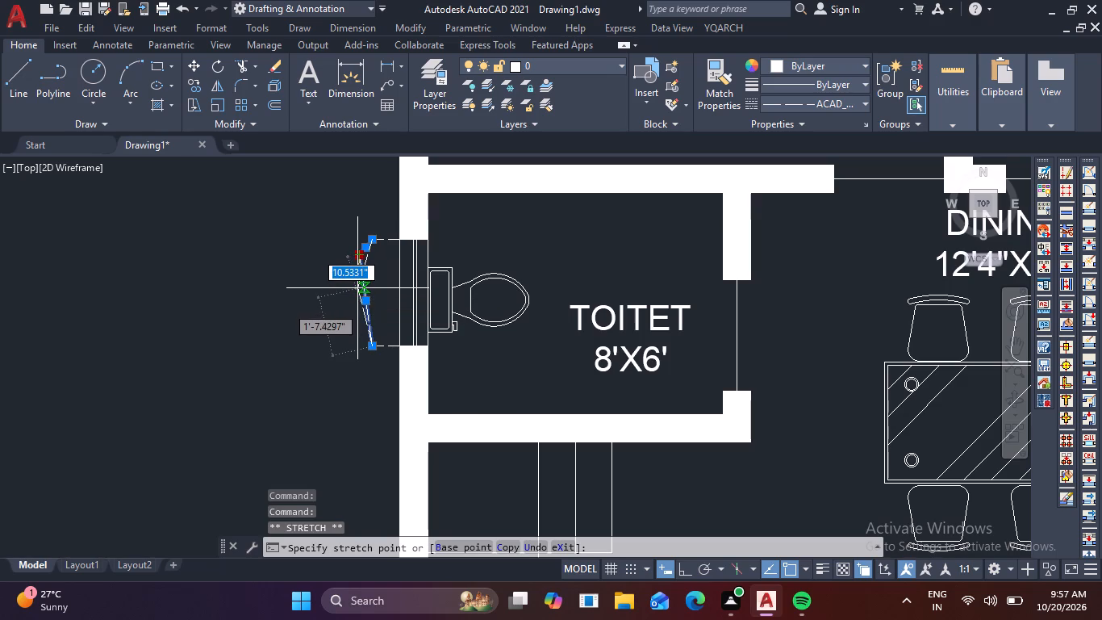
left_click(357, 290)
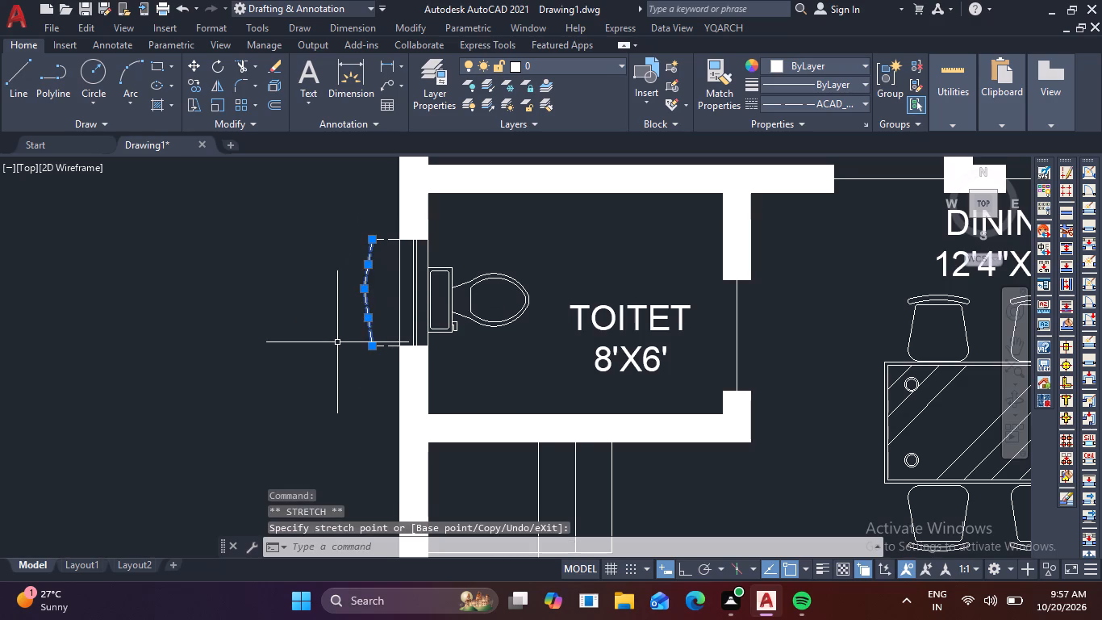
key("Escape")
Copy the W label from the southern bedroom's south window into the dashed outline at that bedroom's east window.
scroll(323, 335, "down", 3)
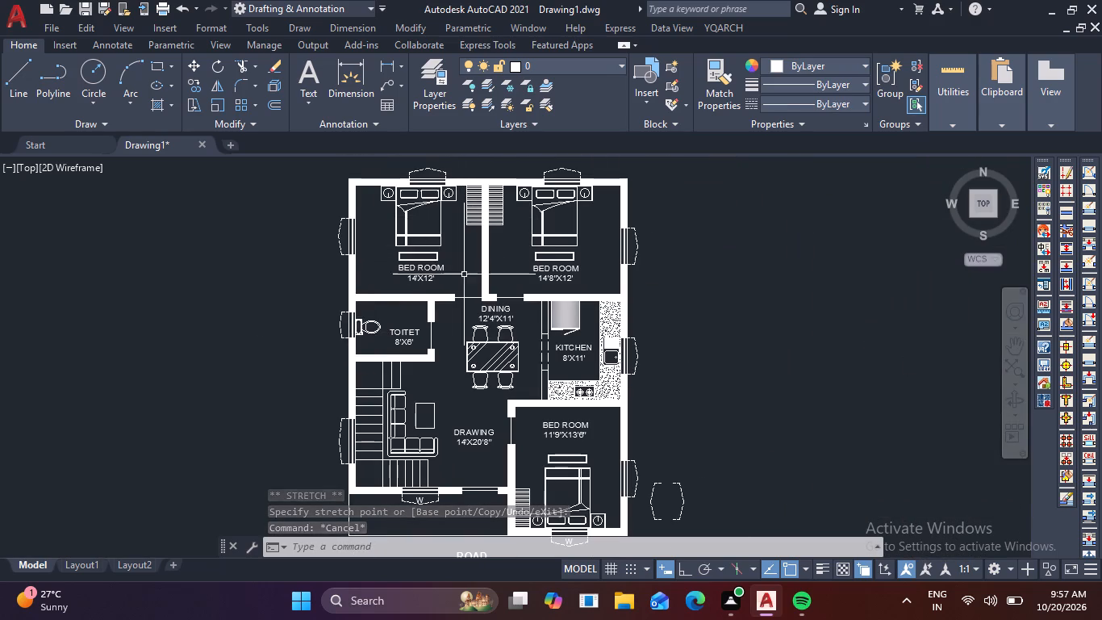
middle_click_drag(495, 333, 403, 167)
scroll(461, 387, "up", 2)
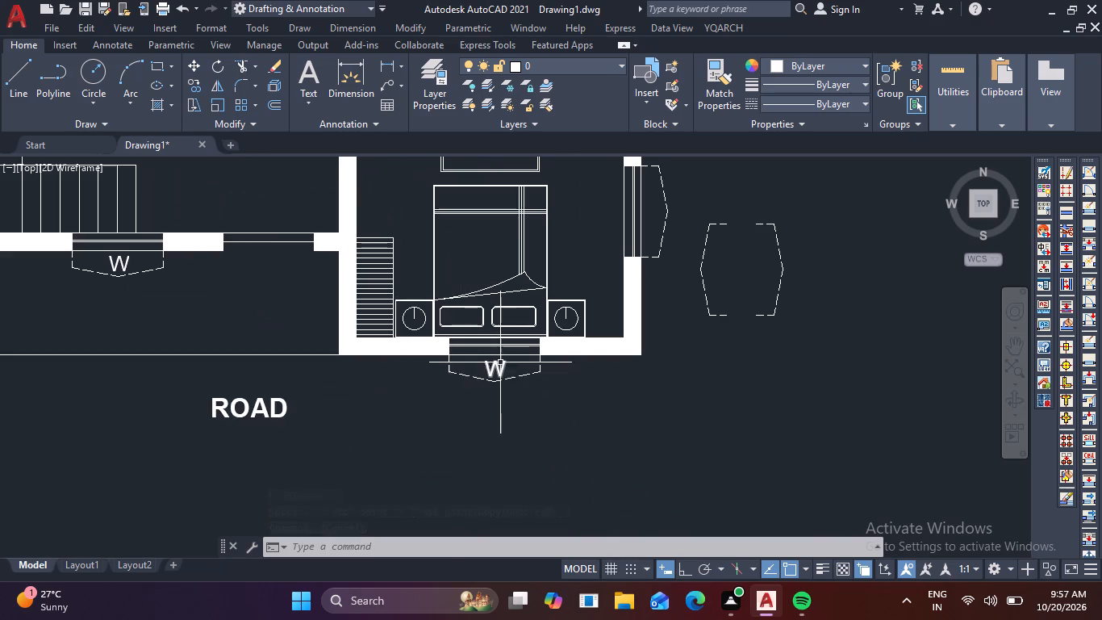
left_click(500, 369)
type("CO")
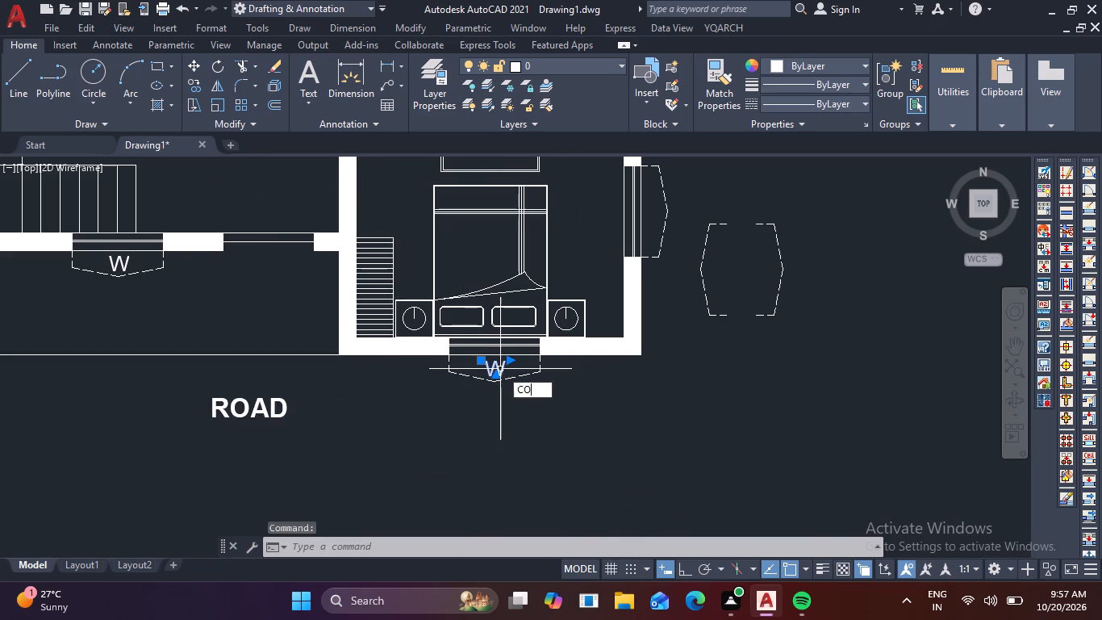
key("space")
scroll(499, 369, "up", 2)
left_click(493, 369)
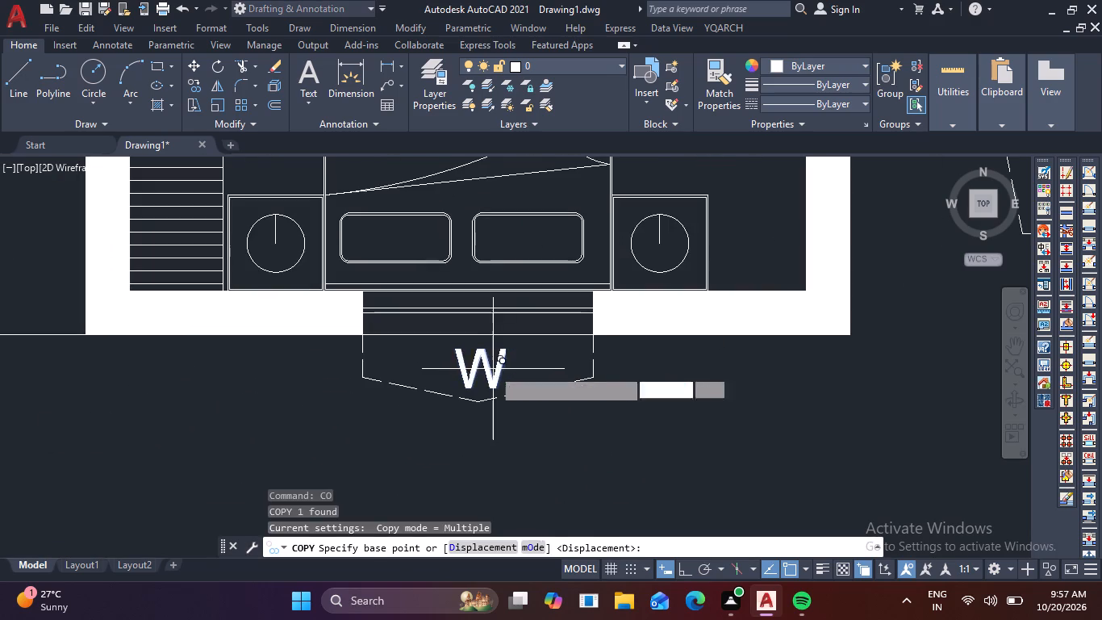
scroll(564, 329, "down", 2)
middle_click_drag(712, 293, 641, 439)
scroll(610, 351, "up", 3)
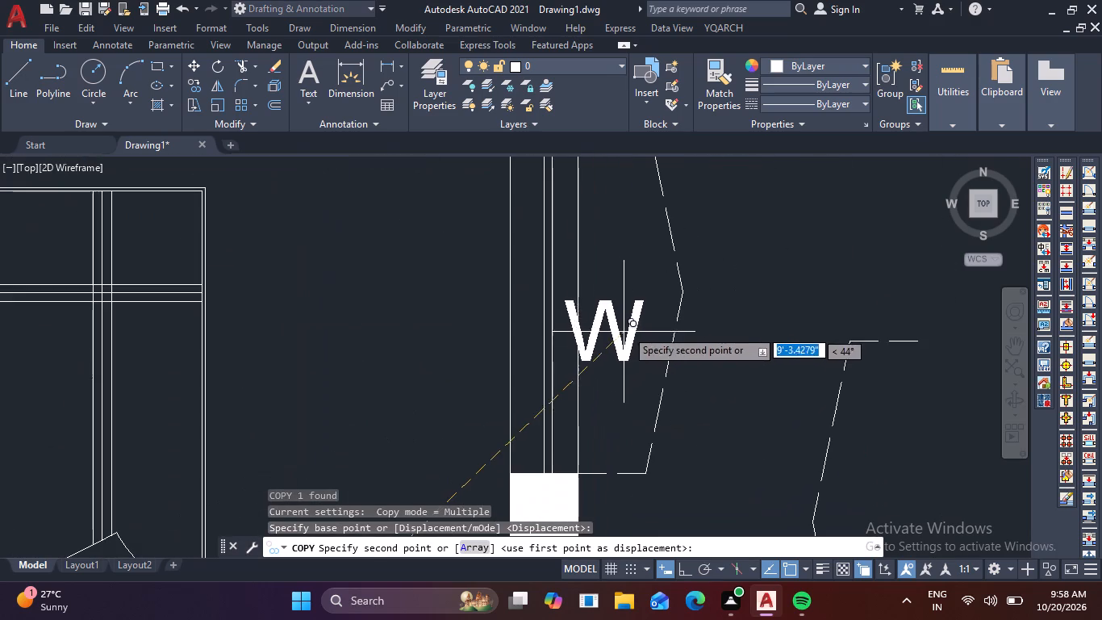
left_click(648, 306)
Place a copy of the W label inside the dashed outline at the kitchen's east window.
scroll(624, 333, "down", 2)
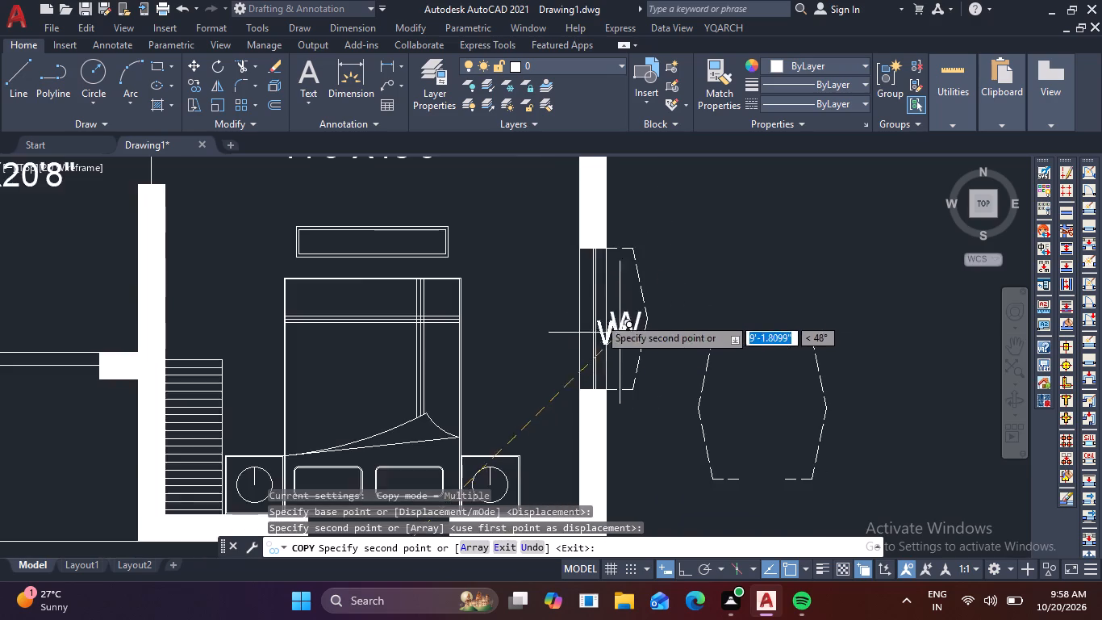
middle_click_drag(591, 308, 578, 501)
scroll(603, 375, "down", 3)
scroll(597, 286, "up", 4)
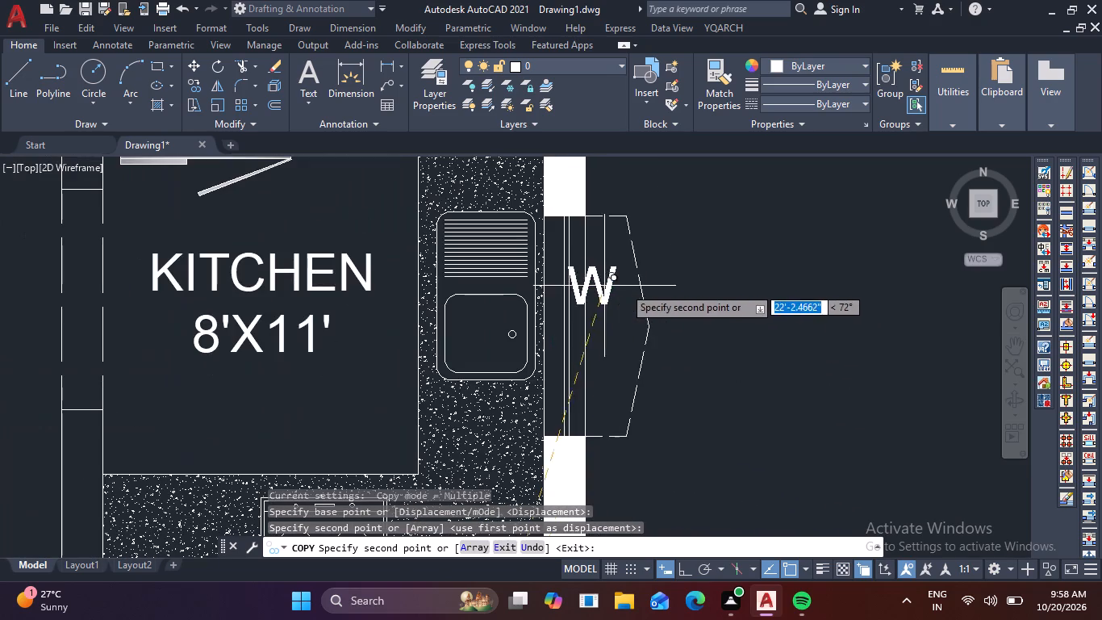
scroll(637, 322, "up", 3)
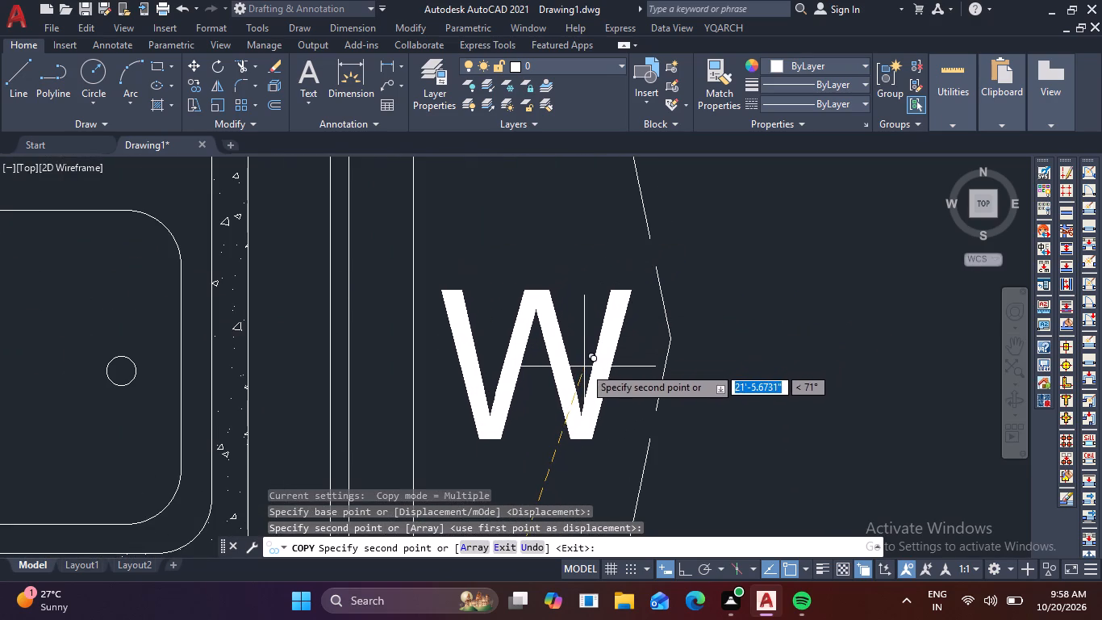
left_click(584, 367)
Place a copy of the W label inside the dashed outline at the 14'8"X12' bedroom's east window.
scroll(572, 377, "down", 4)
middle_click_drag(588, 287, 673, 552)
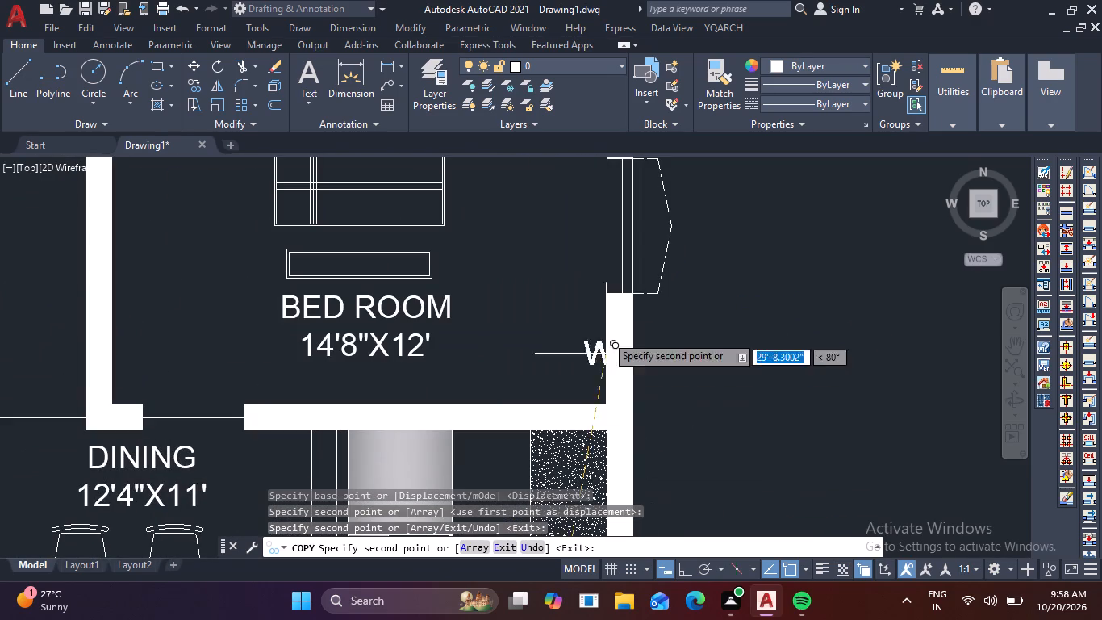
scroll(635, 251, "up", 3)
middle_click_drag(681, 216, 680, 399)
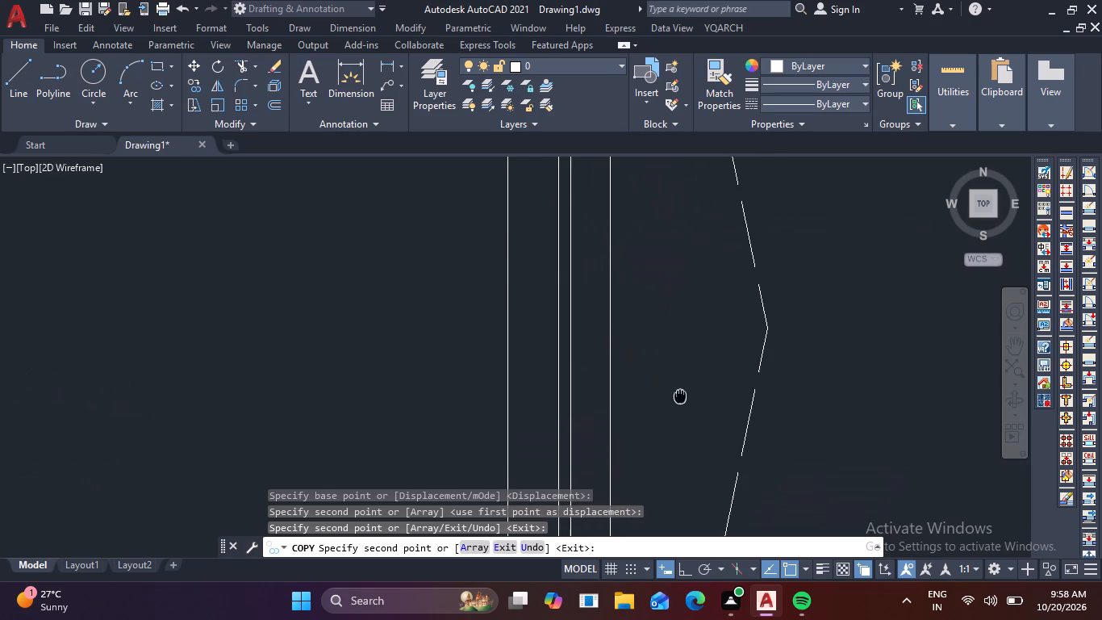
middle_click_drag(680, 399, 680, 400)
left_click(713, 350)
Place copies of the W label inside the dashed outlines at the north windows of the 14'8"X12' and 14'X12' bedrooms.
scroll(673, 371, "down", 3)
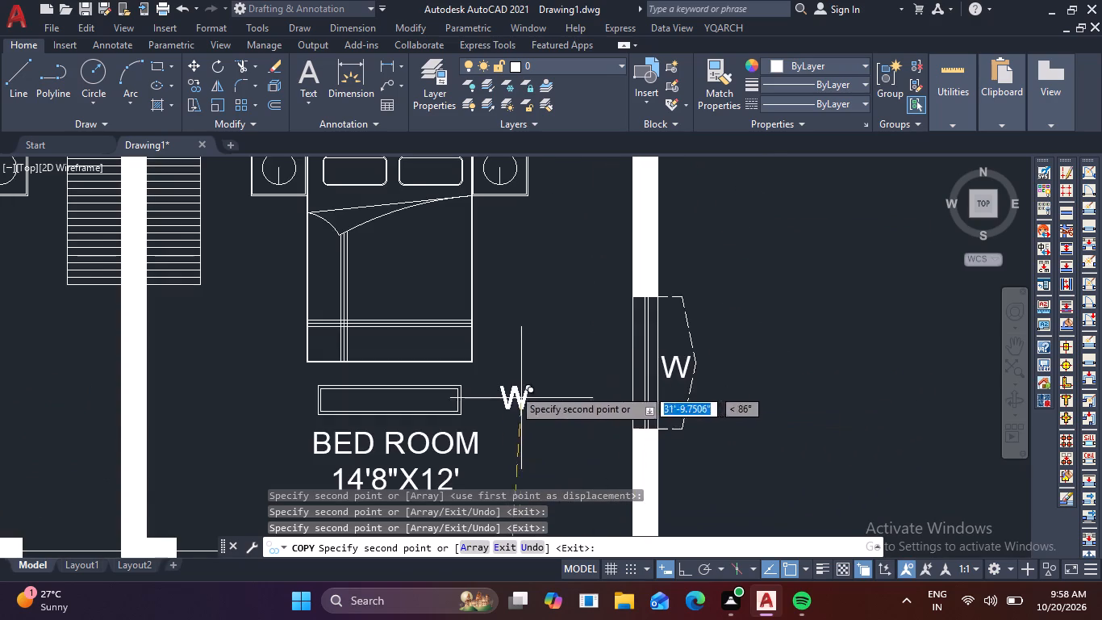
scroll(507, 381, "down", 2)
scroll(444, 283, "up", 4)
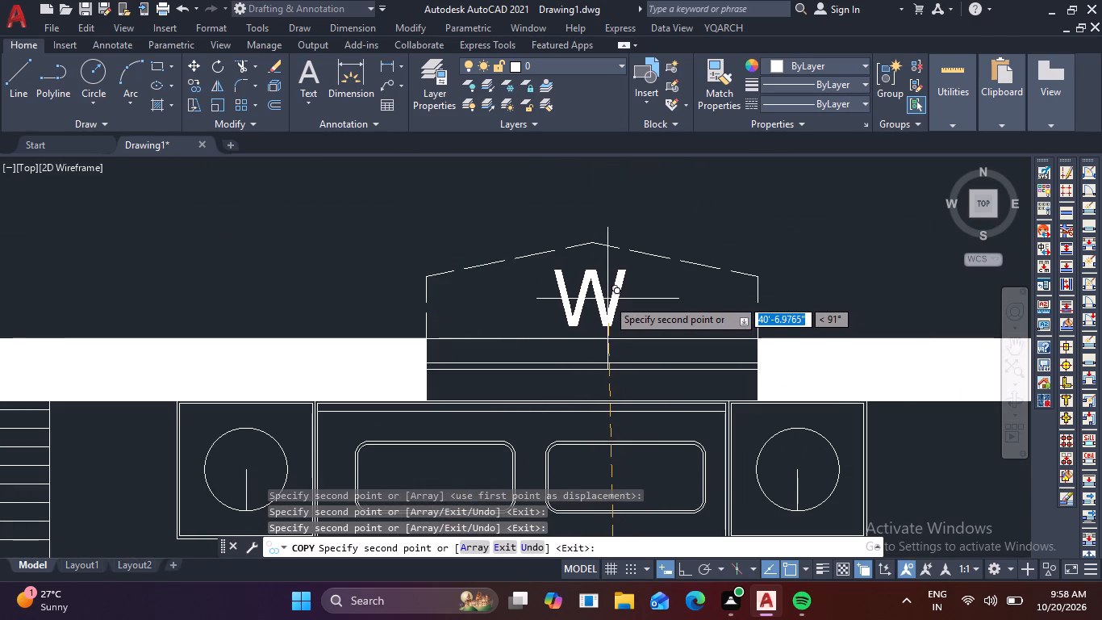
left_click(607, 299)
scroll(496, 357, "down", 3)
scroll(247, 348, "up", 3)
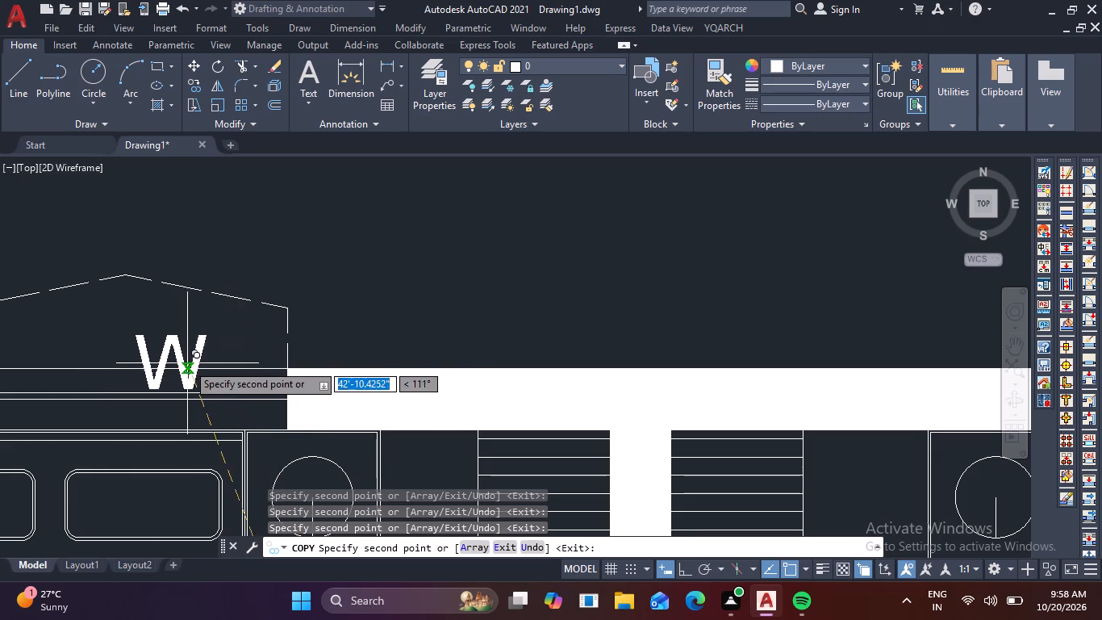
middle_click_drag(232, 339, 389, 326)
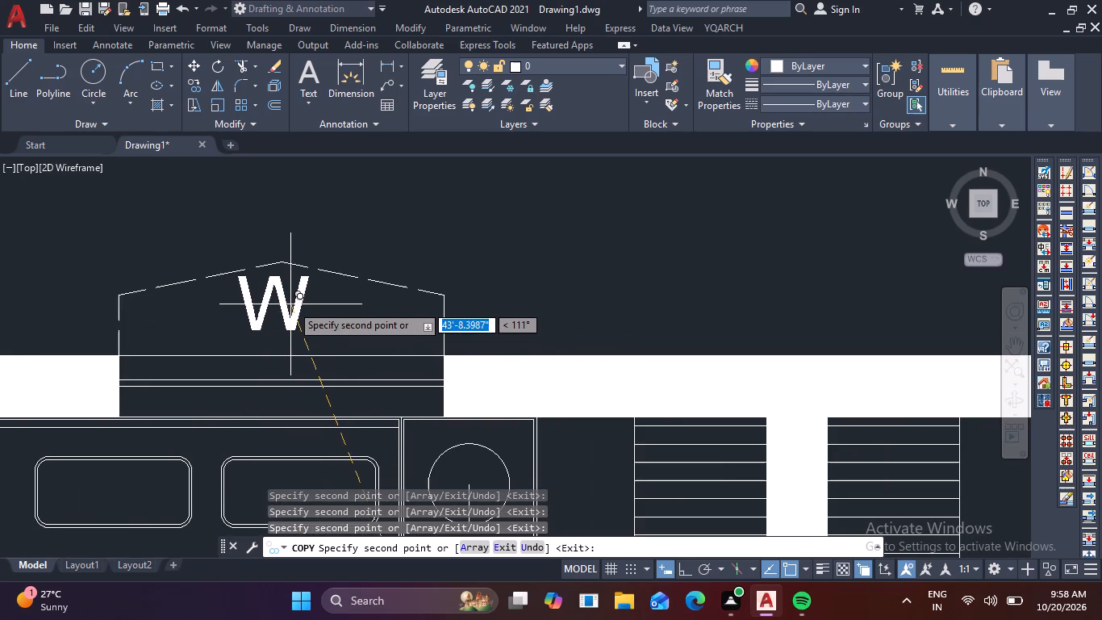
left_click(304, 308)
Place a copy of the W label inside the dashed outline at the 14'X12' bedroom's west window.
scroll(294, 330, "down", 2)
middle_click_drag(234, 402, 405, 341)
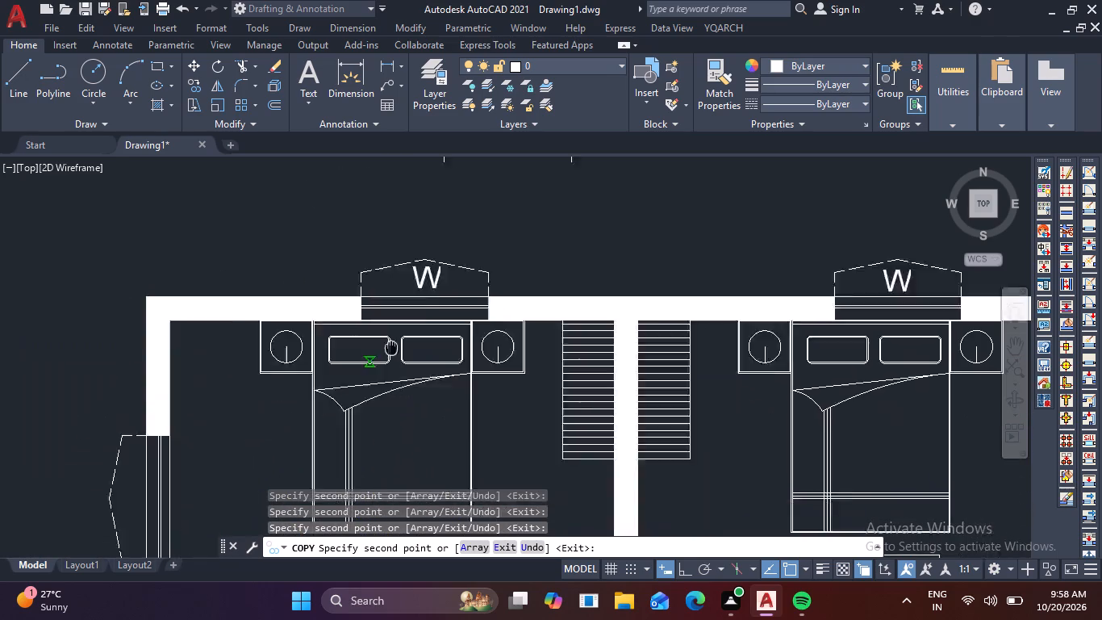
middle_click_drag(405, 341, 512, 287)
middle_click_drag(328, 454, 369, 281)
scroll(303, 269, "up", 2)
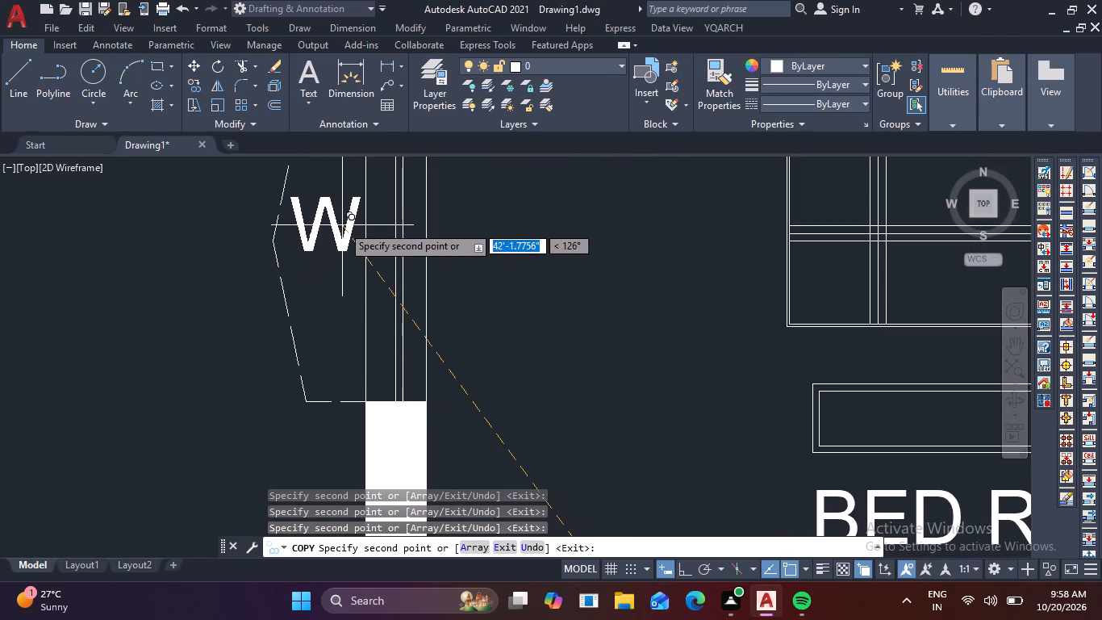
middle_click_drag(336, 234, 327, 308)
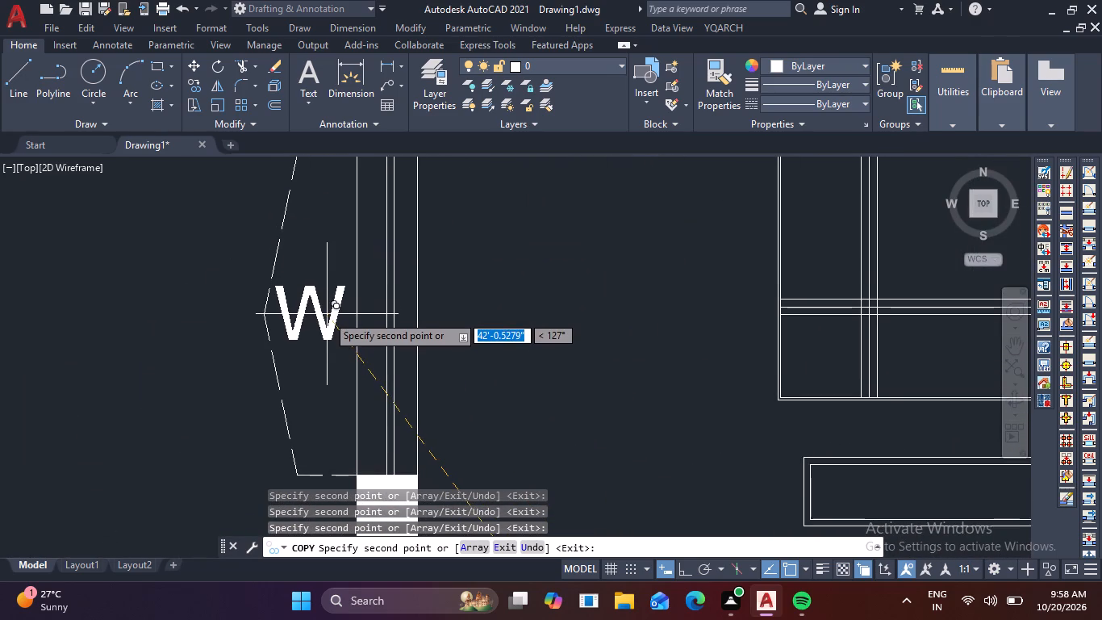
left_click(327, 320)
Place a copy of the W label inside the dashed outline at the west window beside the staircase.
scroll(327, 333, "down", 2)
middle_click_drag(351, 435, 351, 421)
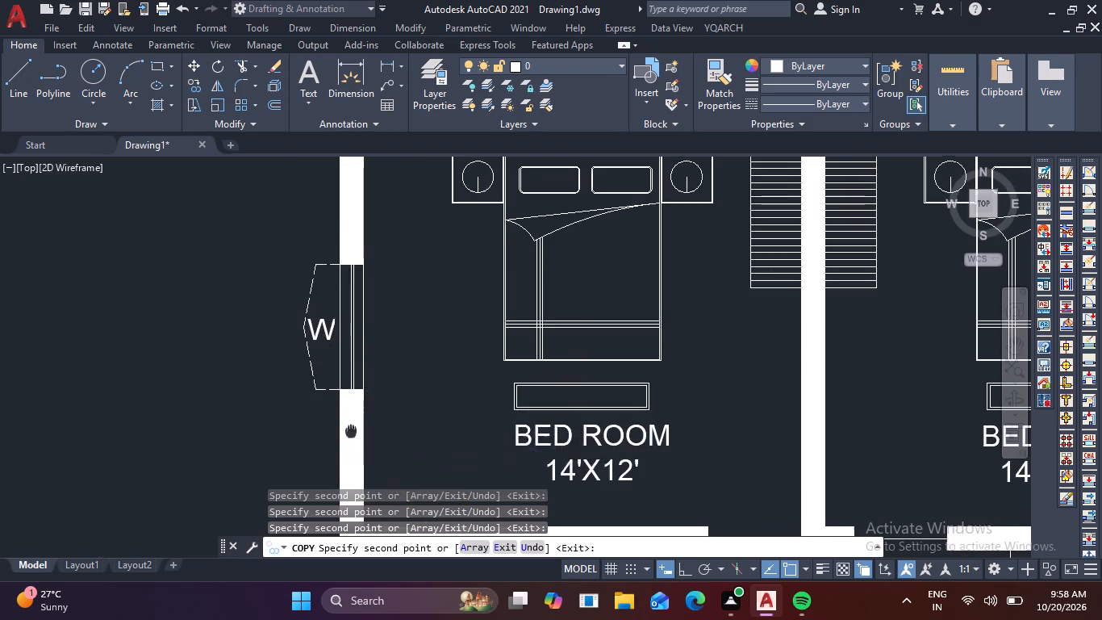
middle_click_drag(351, 421, 361, 212)
middle_click_drag(374, 412, 373, 273)
scroll(332, 281, "up", 2)
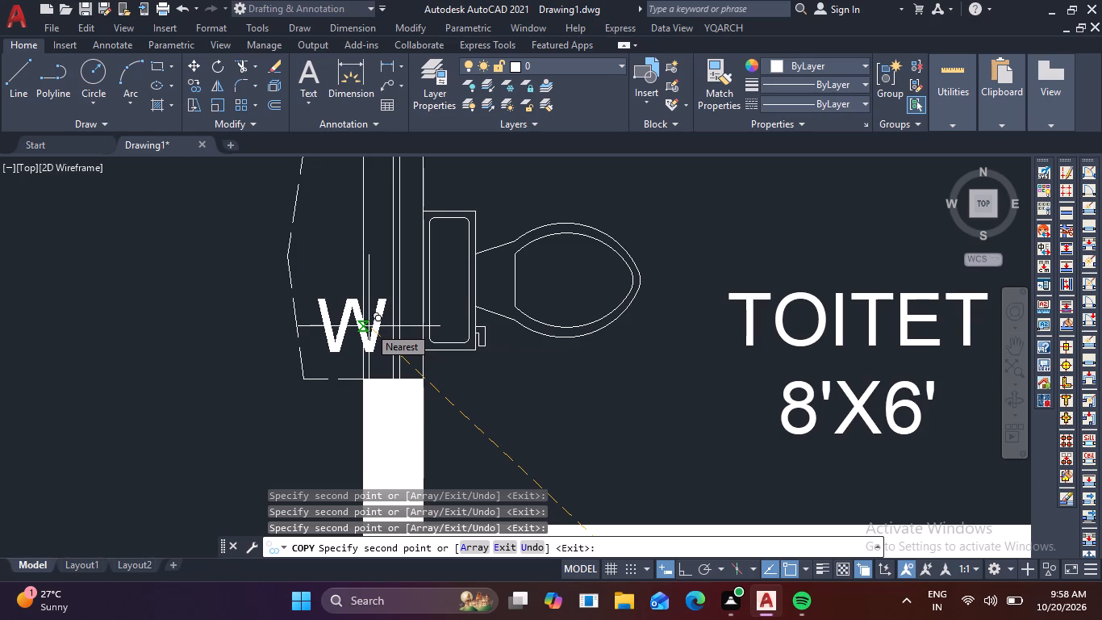
scroll(353, 282, "down", 3)
middle_click_drag(354, 416, 359, 212)
scroll(353, 331, "up", 2)
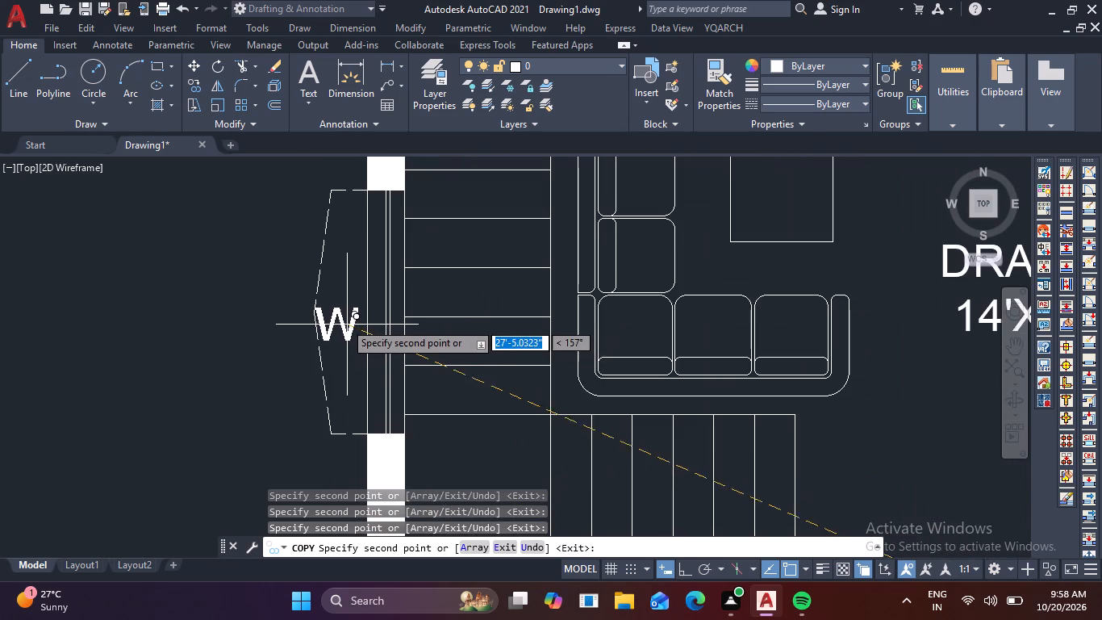
scroll(343, 314, "up", 2)
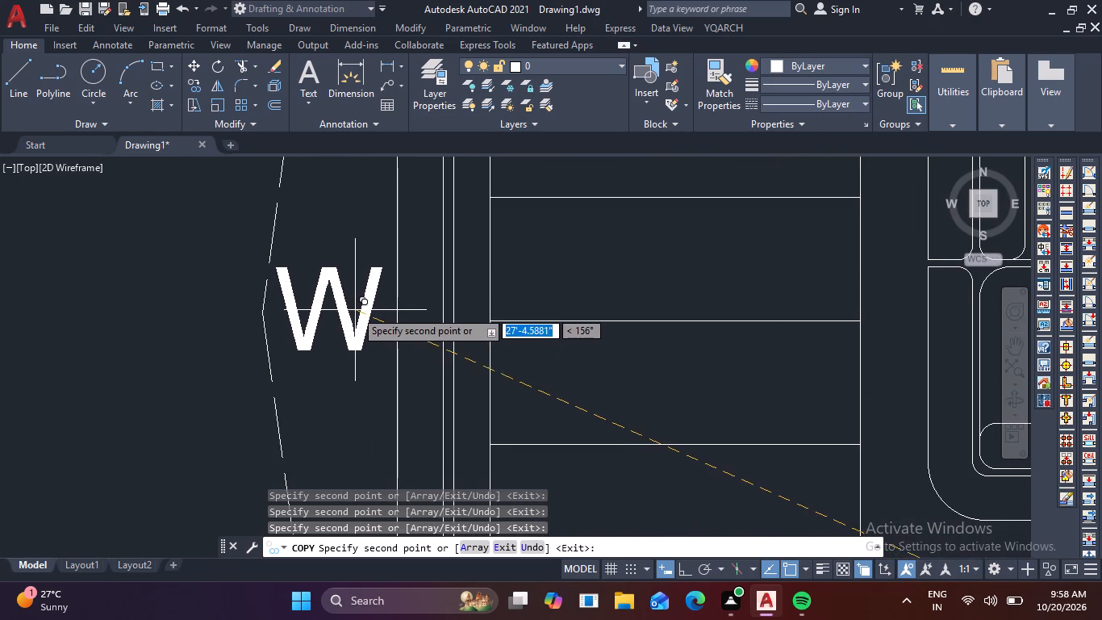
left_click(356, 324)
Place a copy of the W label inside the dashed outline at the 8'X6' toilet's west window and end the copying.
scroll(312, 375, "down", 4)
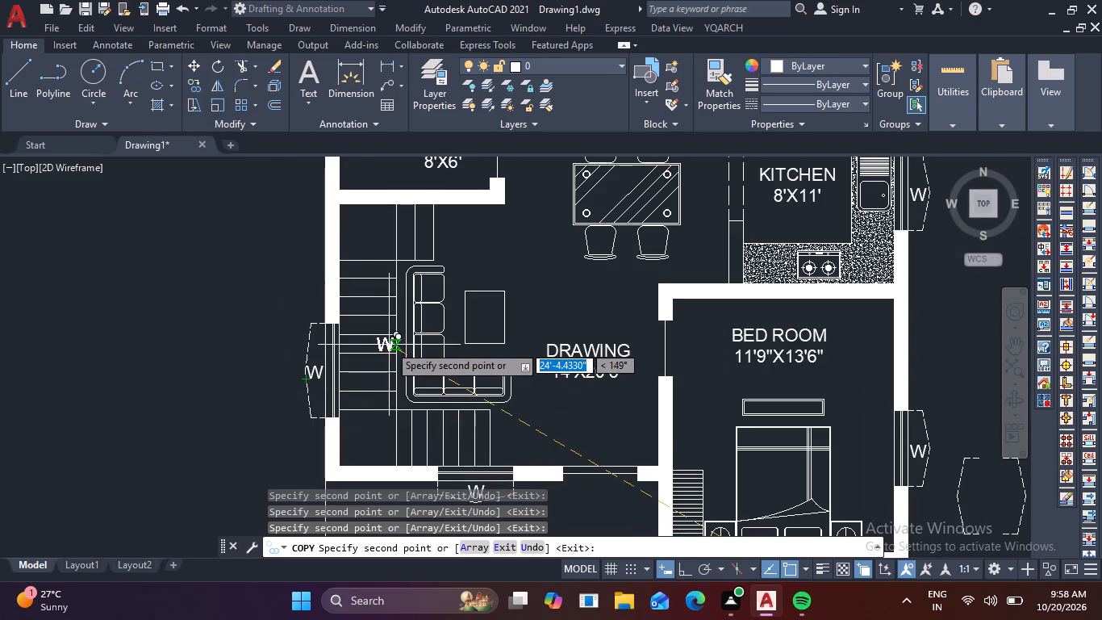
scroll(389, 345, "down", 2)
middle_click_drag(369, 339, 374, 492)
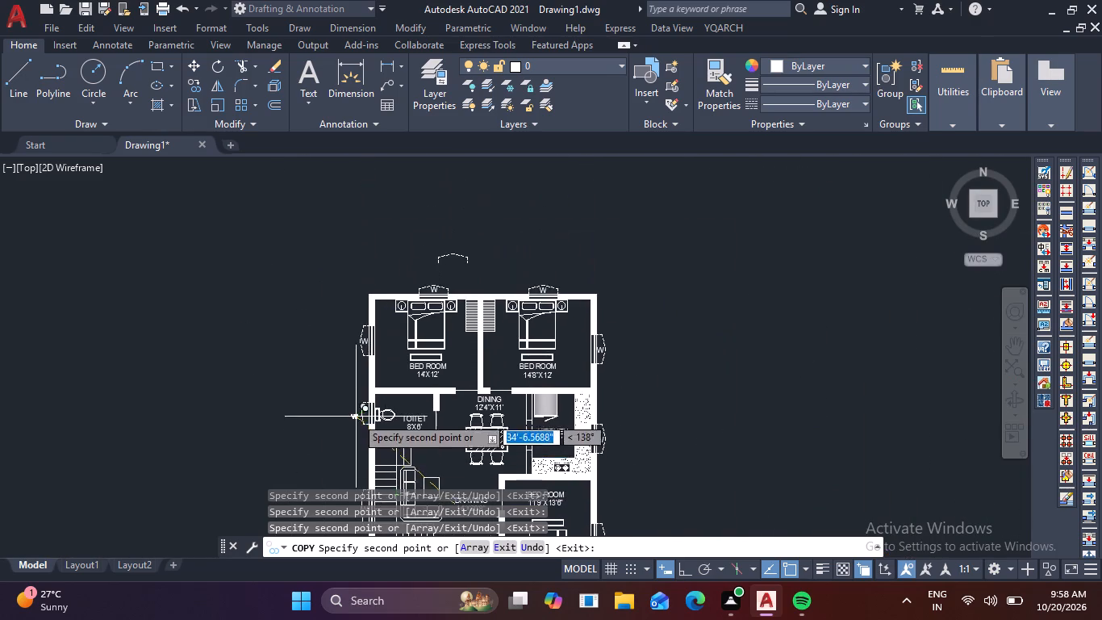
scroll(356, 415, "up", 5)
middle_click_drag(349, 434, 360, 356)
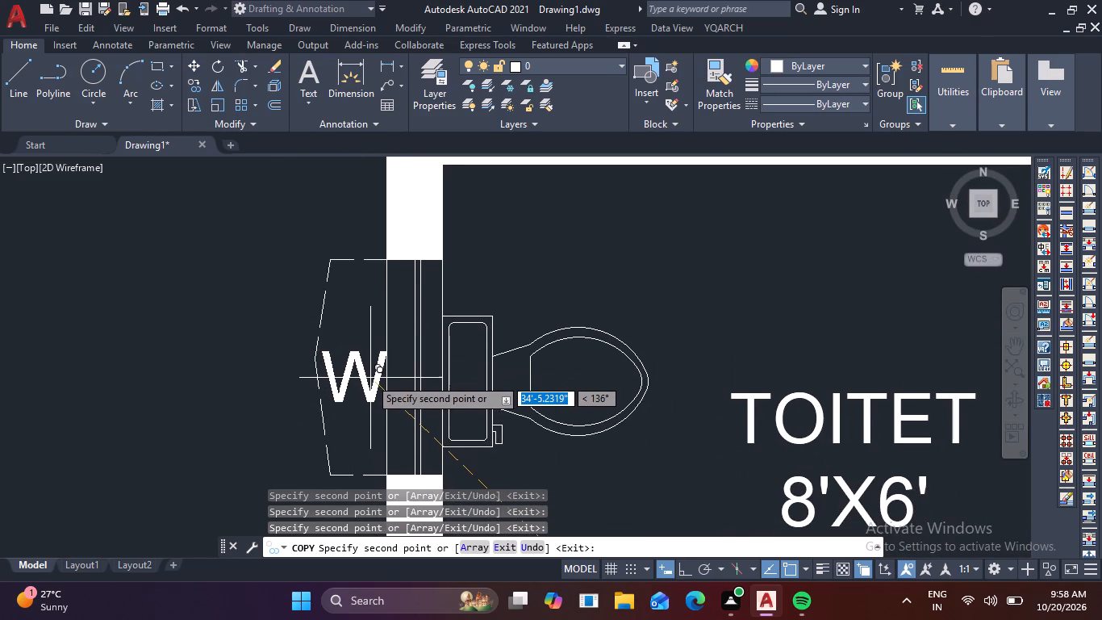
left_click(368, 379)
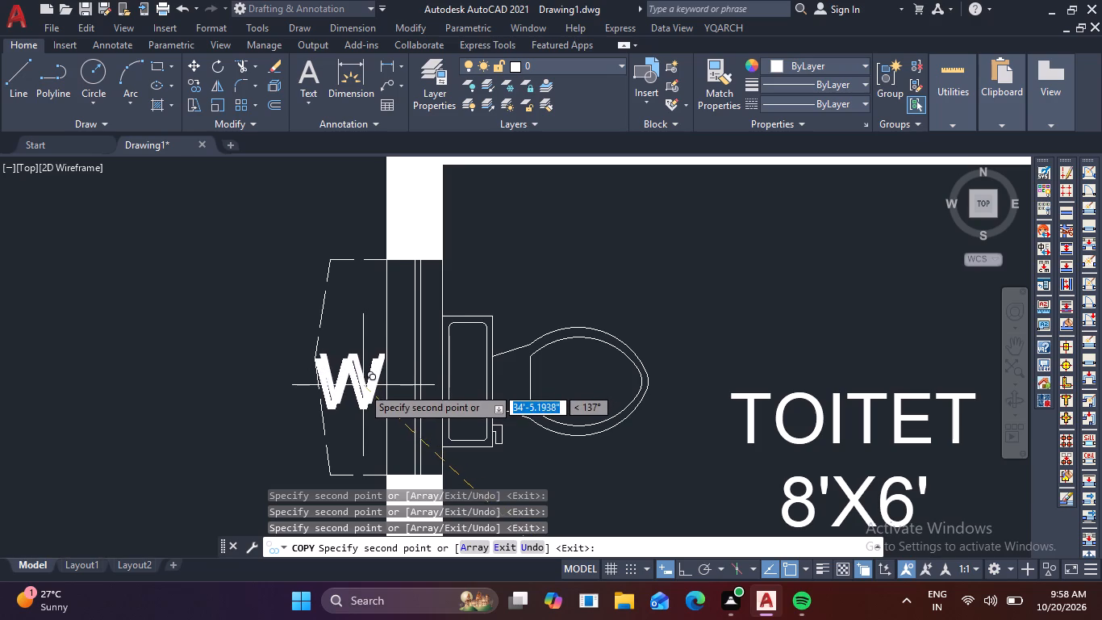
key("Escape")
key("Escape")
Change the text of the label at the toilet's west window to V.
double_click(364, 388)
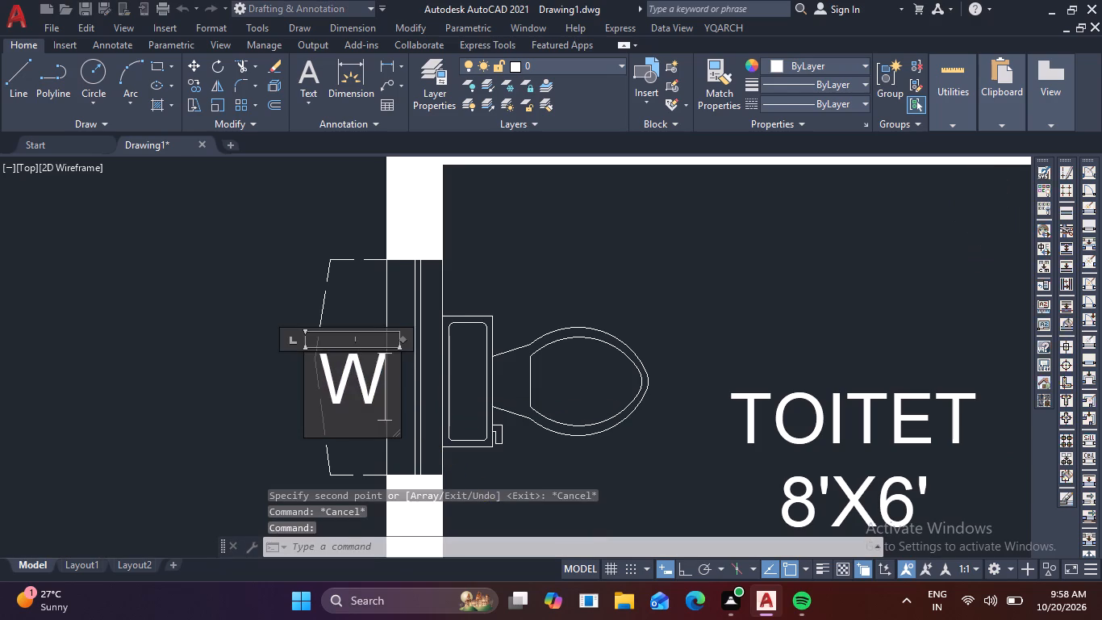
key("BackSpace")
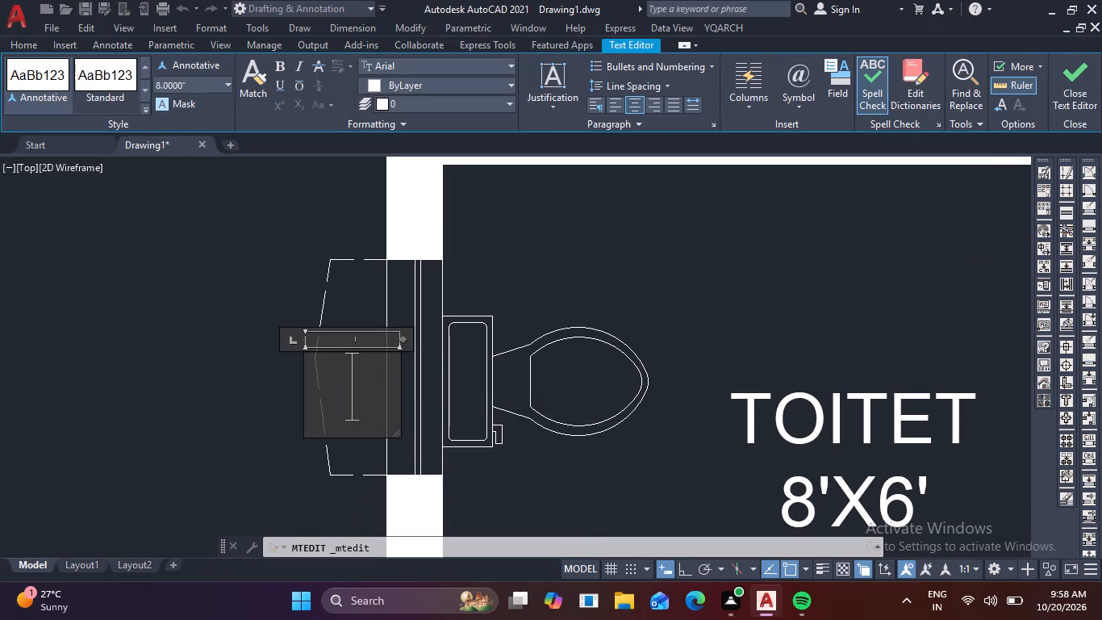
key("v")
left_click(253, 203)
Delete the two spare dashed window outlines lying outside the plan, east of the 11'9"X13'6" bedroom.
scroll(262, 245, "down", 3)
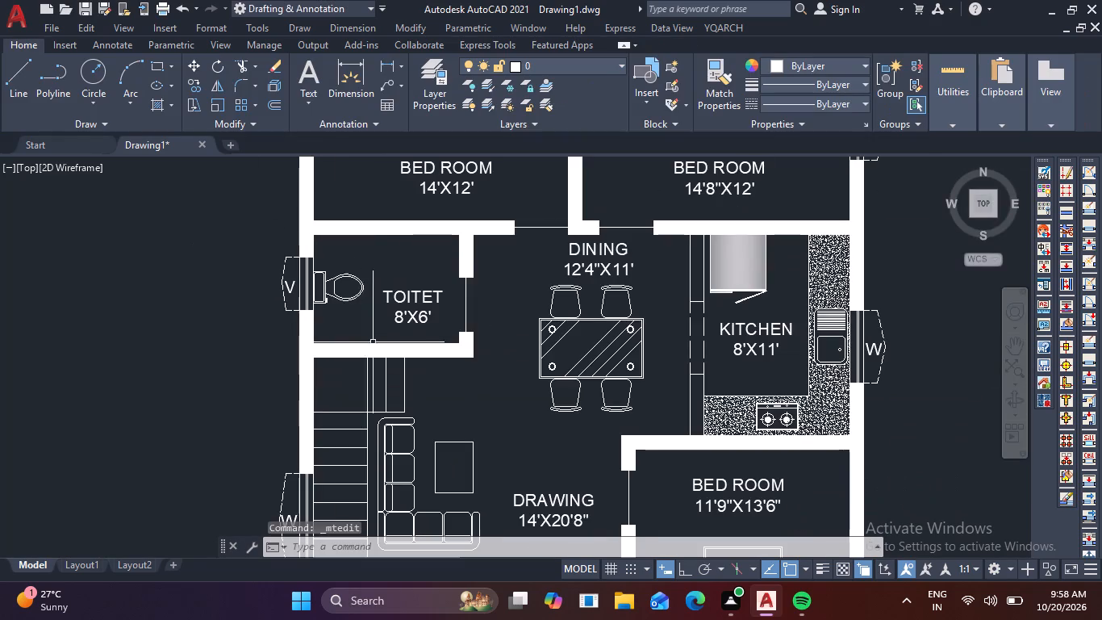
scroll(496, 337, "down", 2)
middle_click_drag(555, 362, 549, 300)
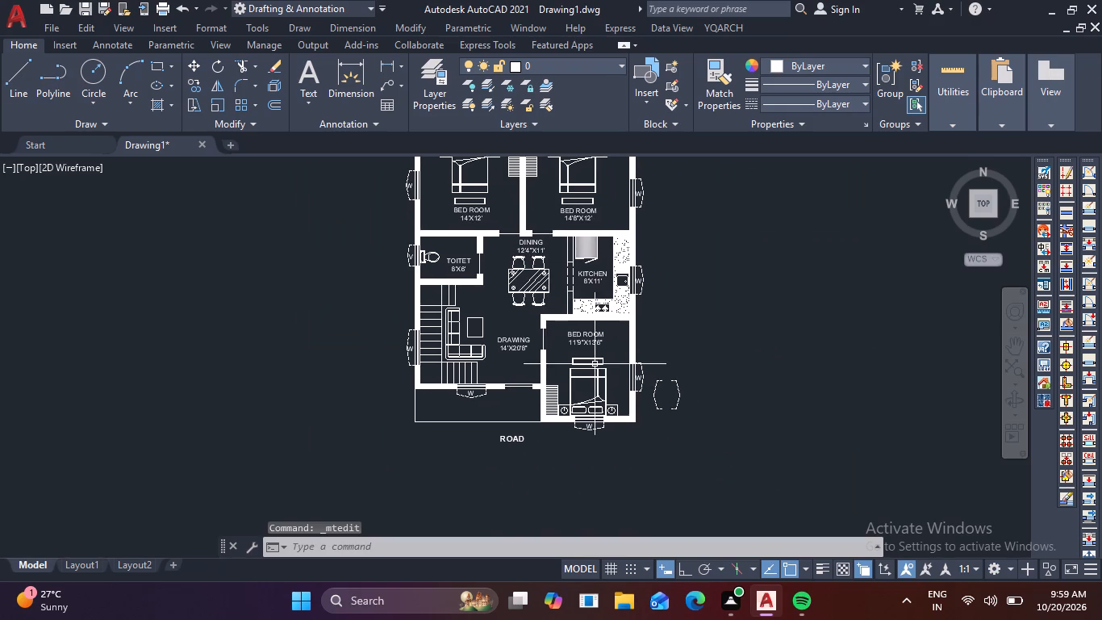
scroll(642, 417, "up", 2)
left_click(645, 287)
left_click(782, 467)
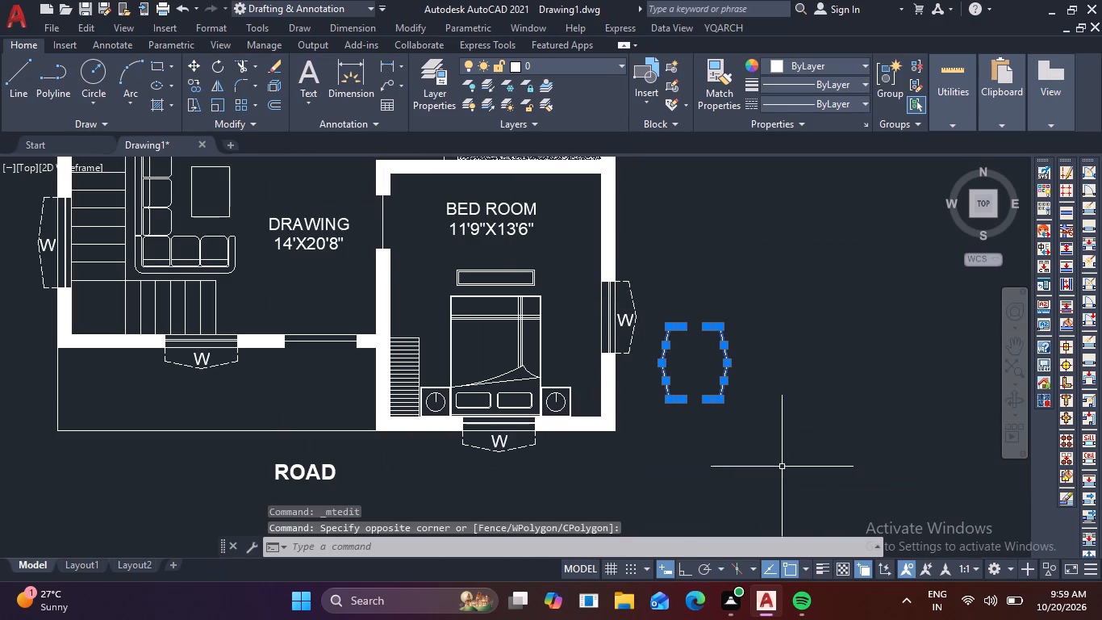
key("Delete")
key("Delete")
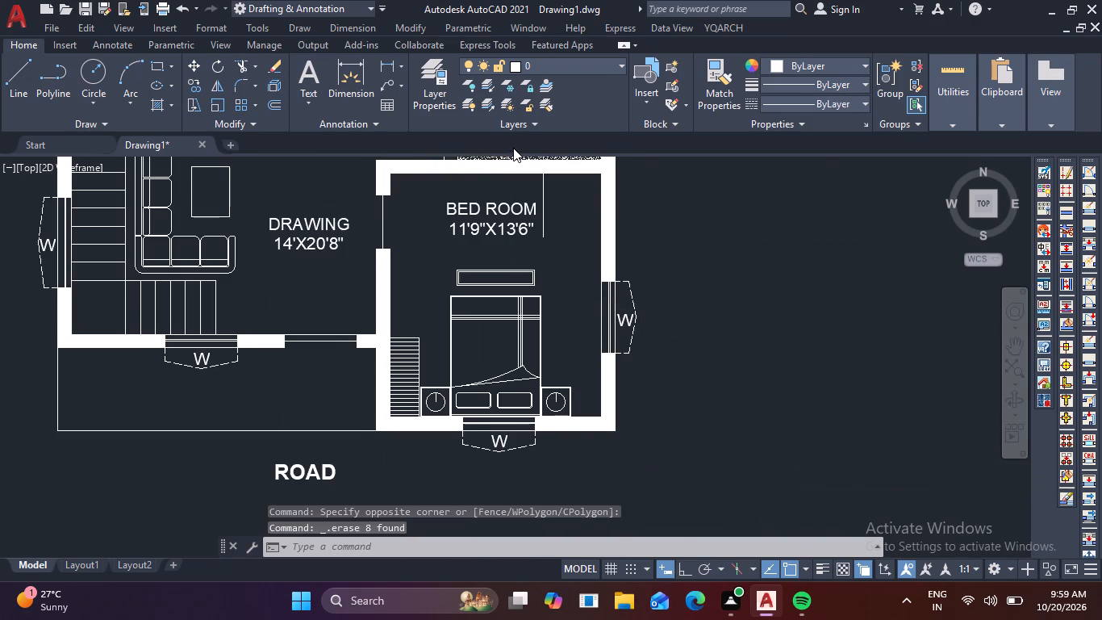
Delete the spare dashed window outline lying above the plan's north wall.
scroll(321, 59, "down", 2)
scroll(304, 247, "down", 3)
middle_click_drag(315, 293, 309, 390)
scroll(298, 200, "up", 4)
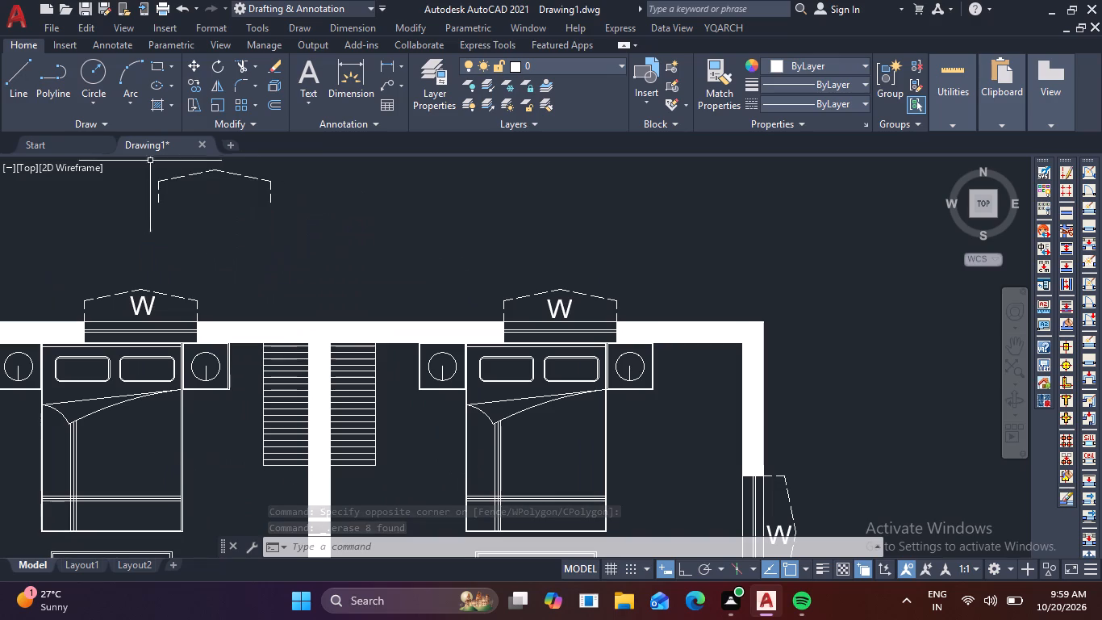
middle_click_drag(188, 269, 227, 329)
left_click_drag(161, 210, 165, 210)
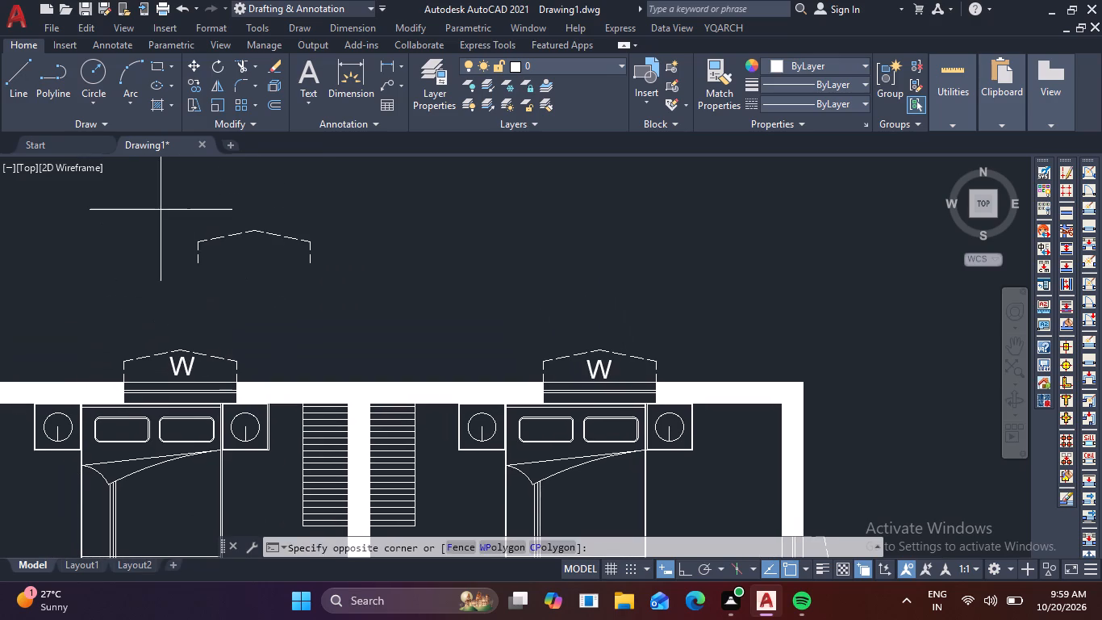
left_click_drag(165, 210, 198, 215)
left_click(477, 276)
key("Delete")
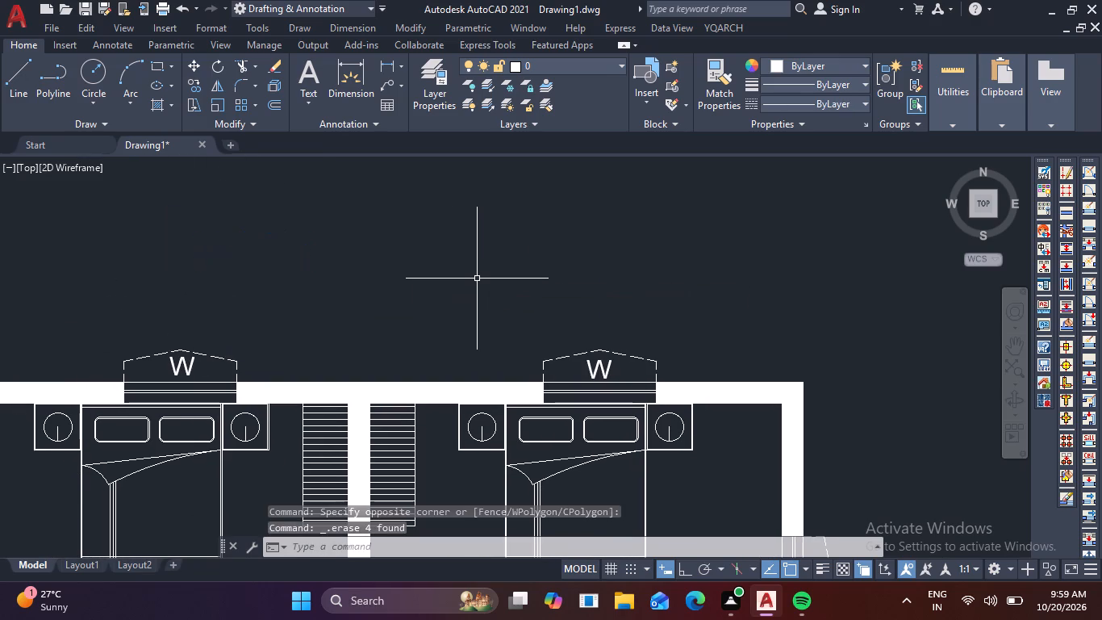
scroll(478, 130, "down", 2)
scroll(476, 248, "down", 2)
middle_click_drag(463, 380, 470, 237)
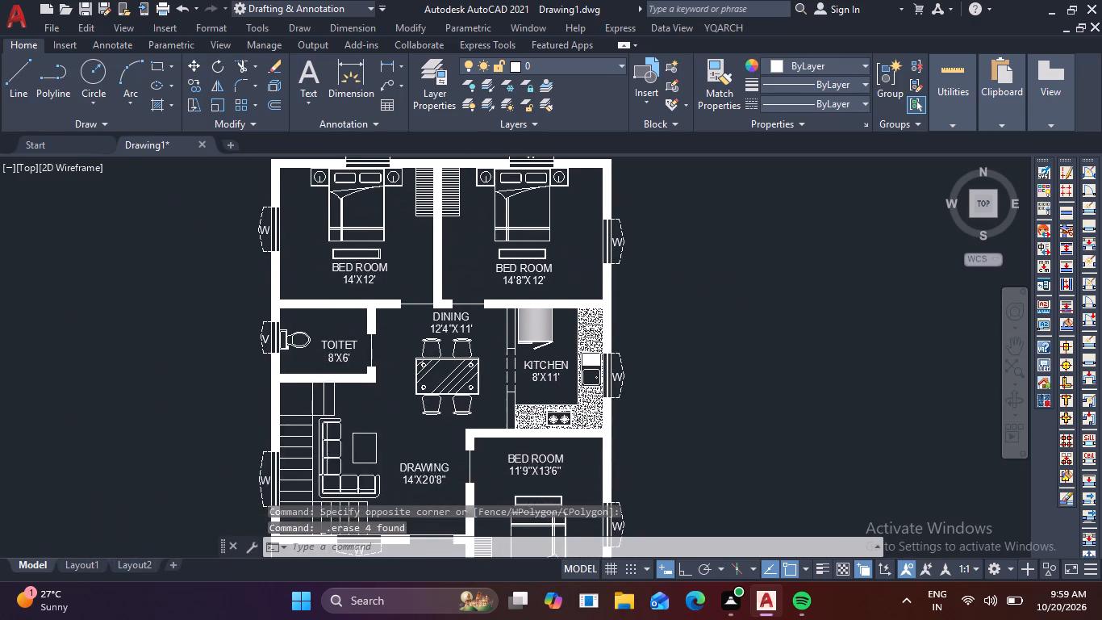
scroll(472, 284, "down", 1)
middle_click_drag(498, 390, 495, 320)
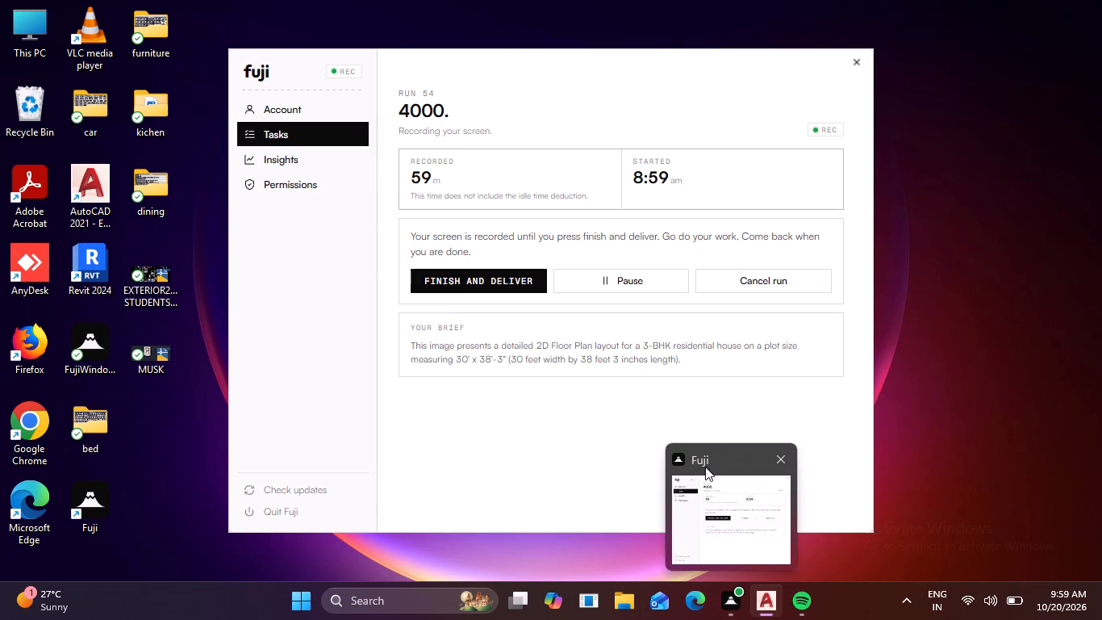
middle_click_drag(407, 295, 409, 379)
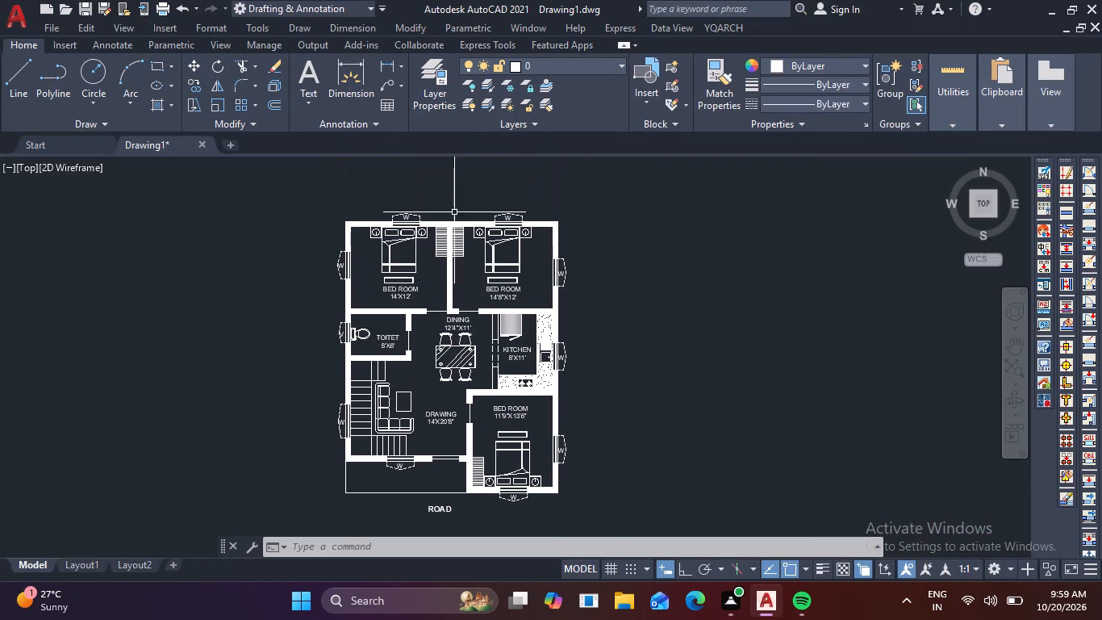
Draw a closed 4' by 2" rectangle with orthogonal lines, just above the 14'8"X12' bedroom's south wall.
scroll(464, 136, "up", 2)
scroll(465, 226, "up", 1)
scroll(490, 287, "up", 2)
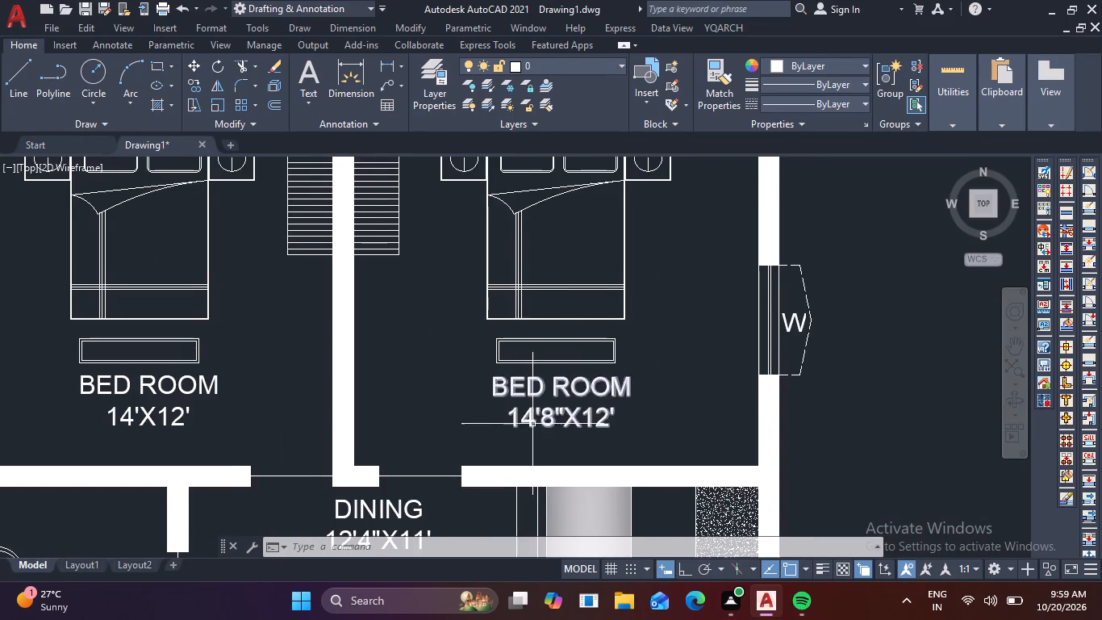
middle_click_drag(532, 424, 507, 304)
scroll(520, 346, "up", 2)
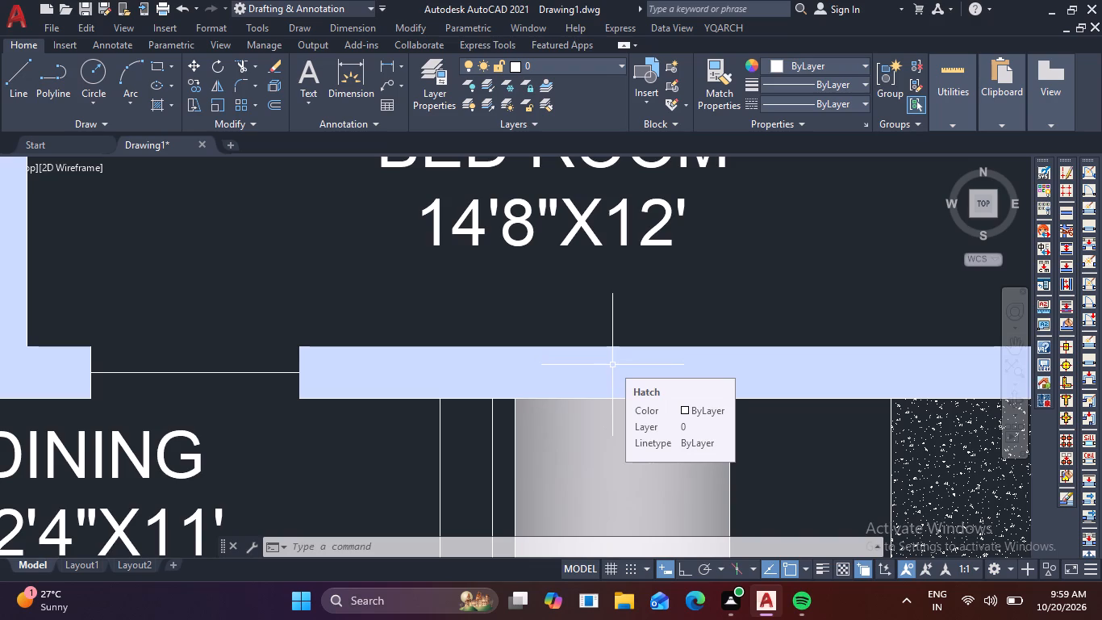
type("L")
key("space")
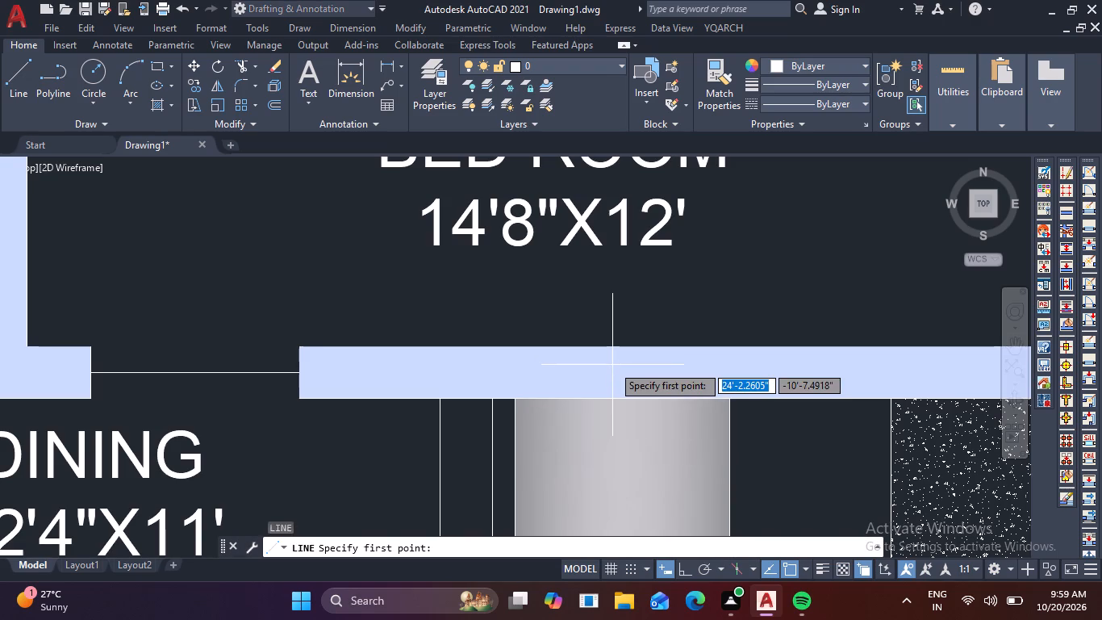
scroll(663, 286, "down", 2)
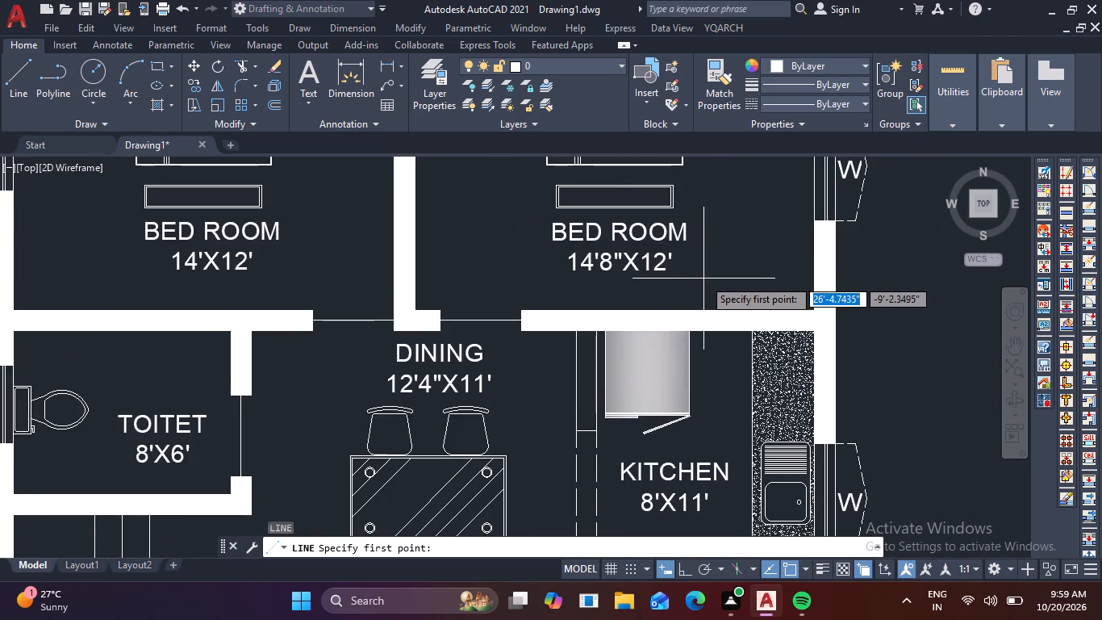
scroll(703, 286, "up", 1)
left_click(717, 312)
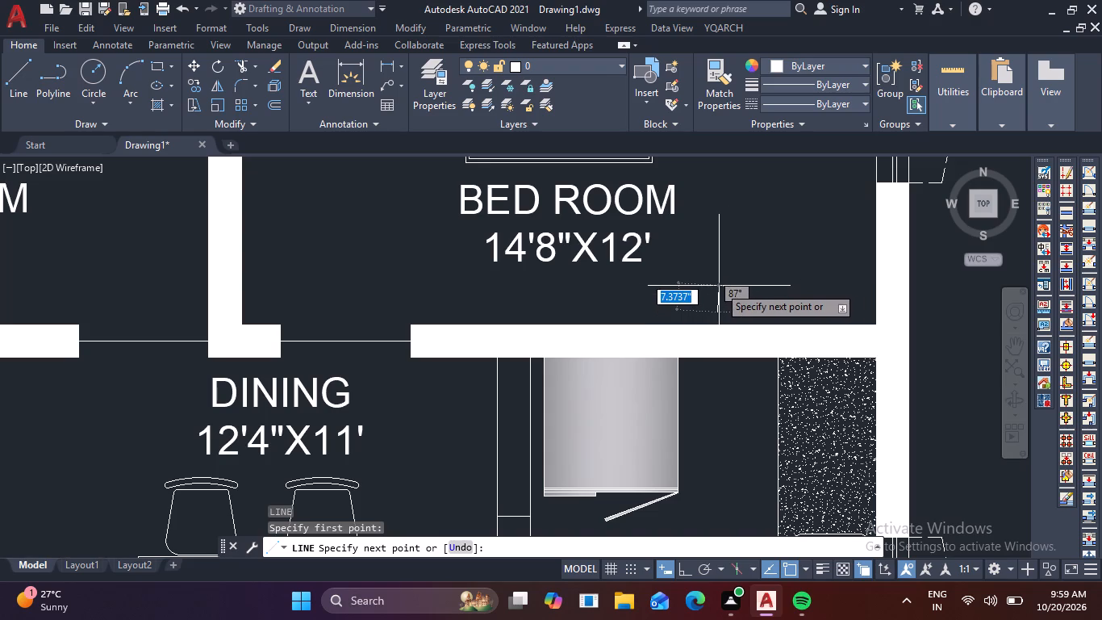
key("F8")
key("2")
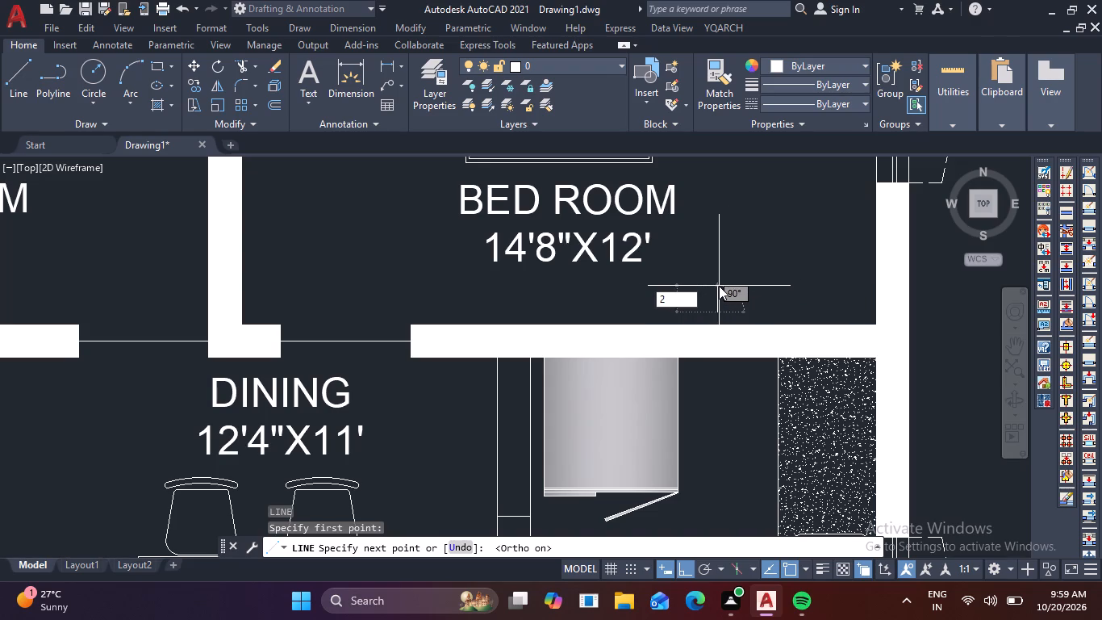
key("space")
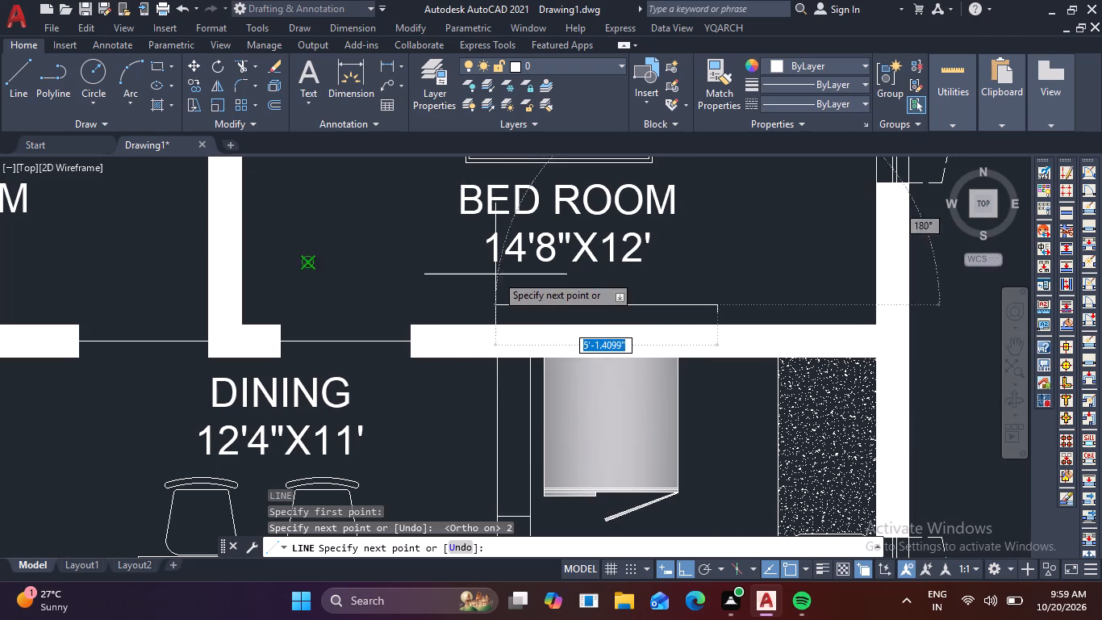
scroll(497, 274, "up", 2)
scroll(504, 345, "down", 2)
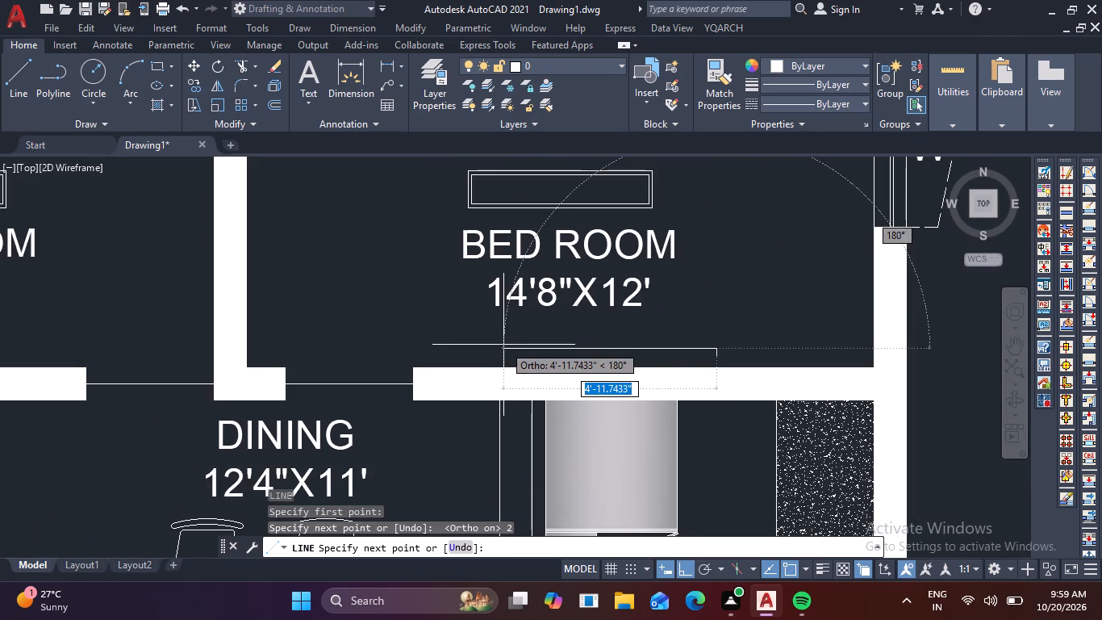
type("4'")
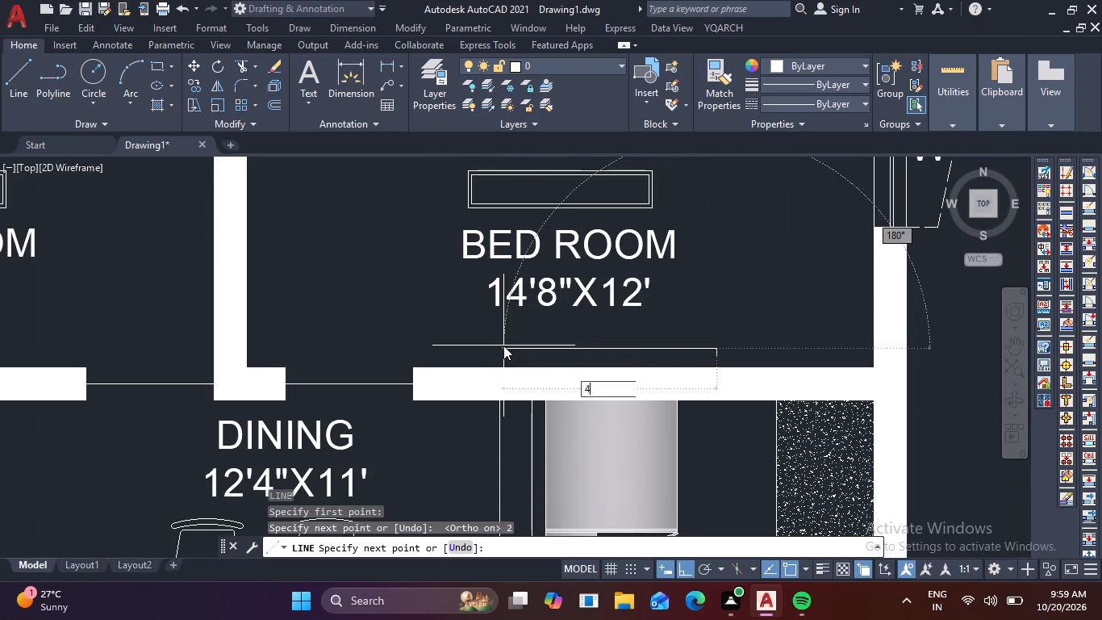
key("Return")
scroll(558, 374, "up", 4)
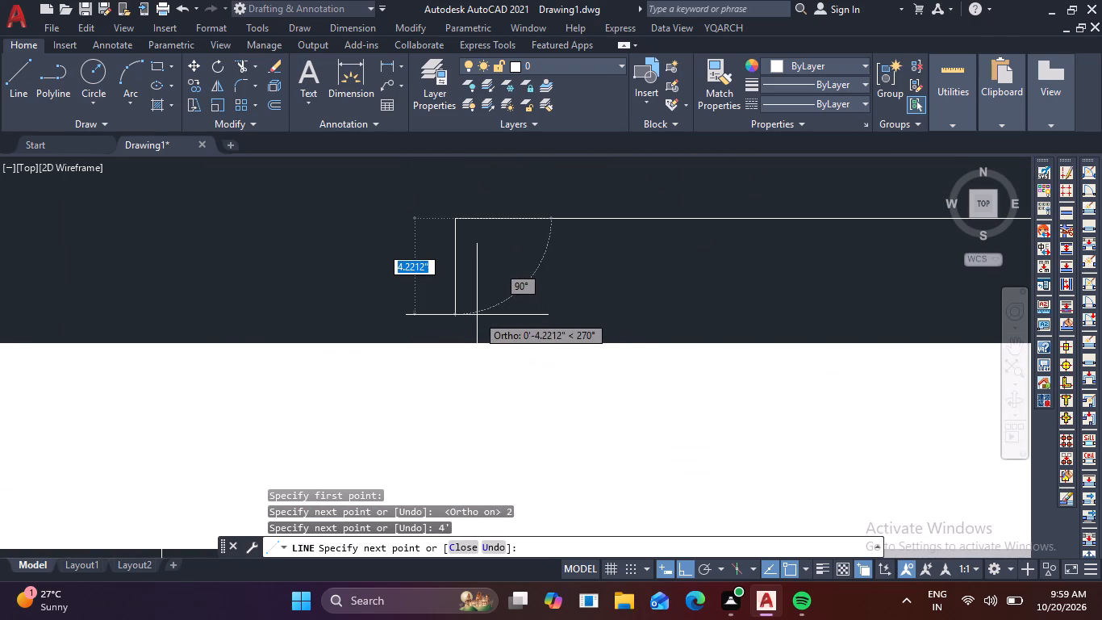
key("2")
key("space")
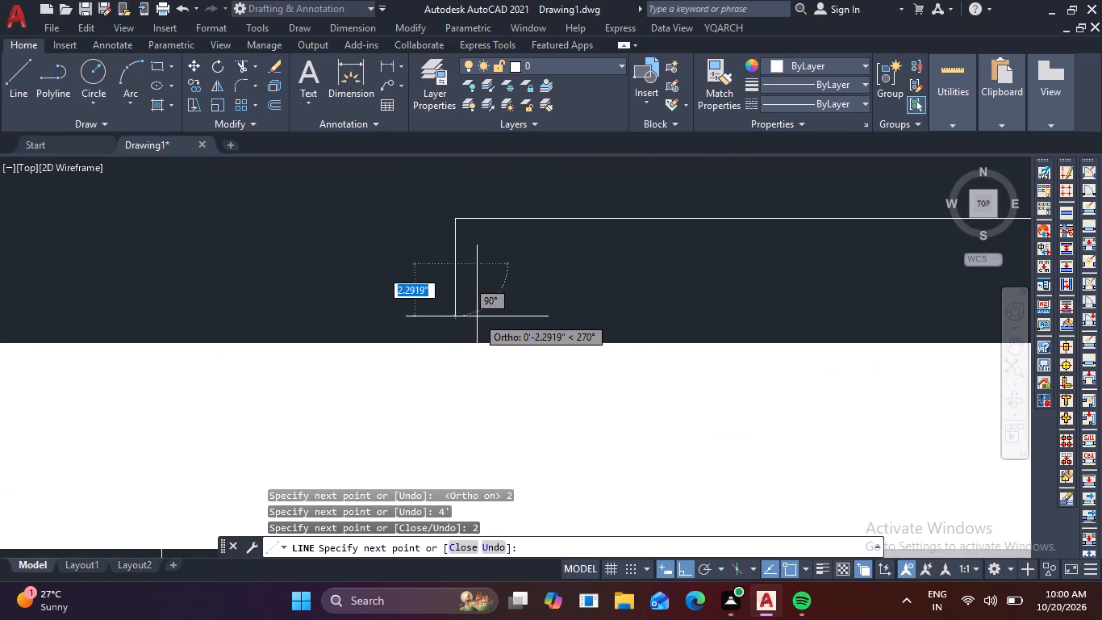
middle_click_drag(791, 268, 203, 299)
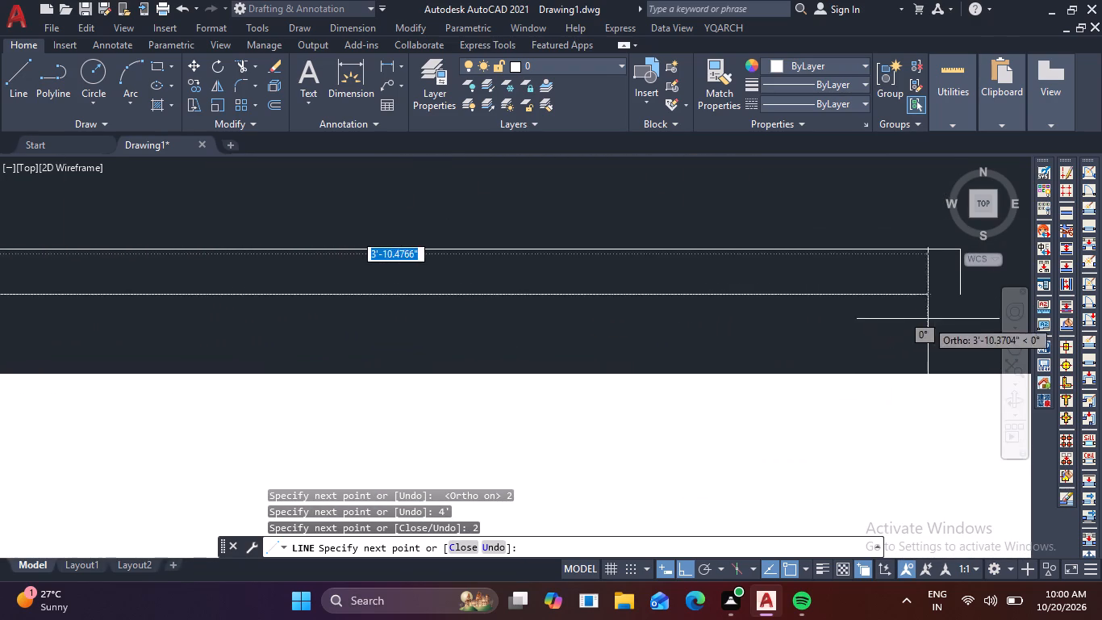
left_click(959, 294)
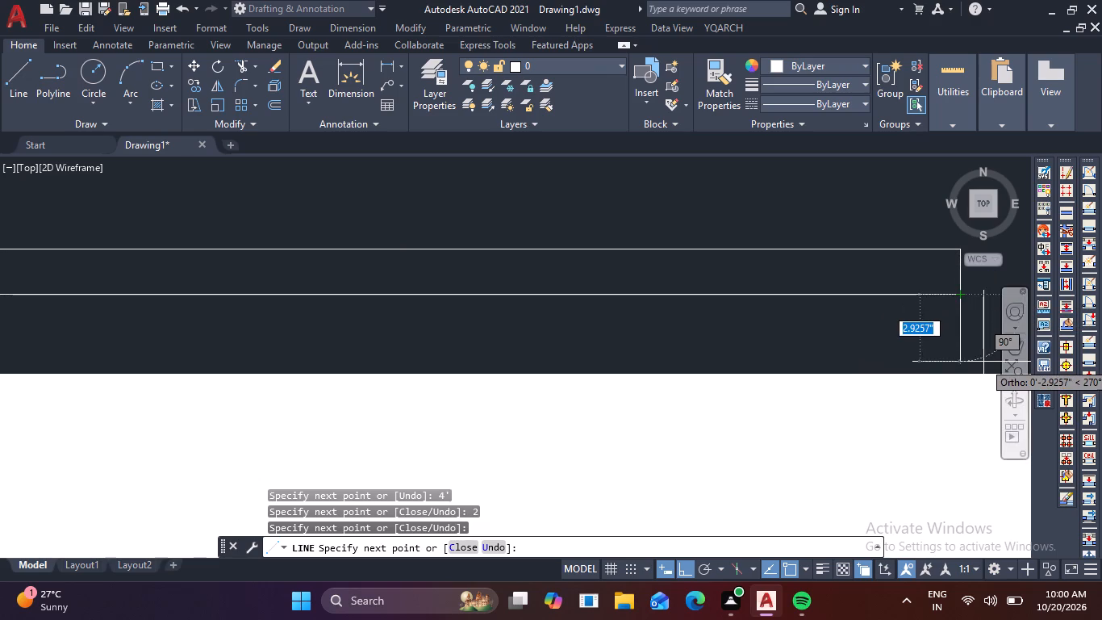
key("Escape")
scroll(932, 325, "down", 2)
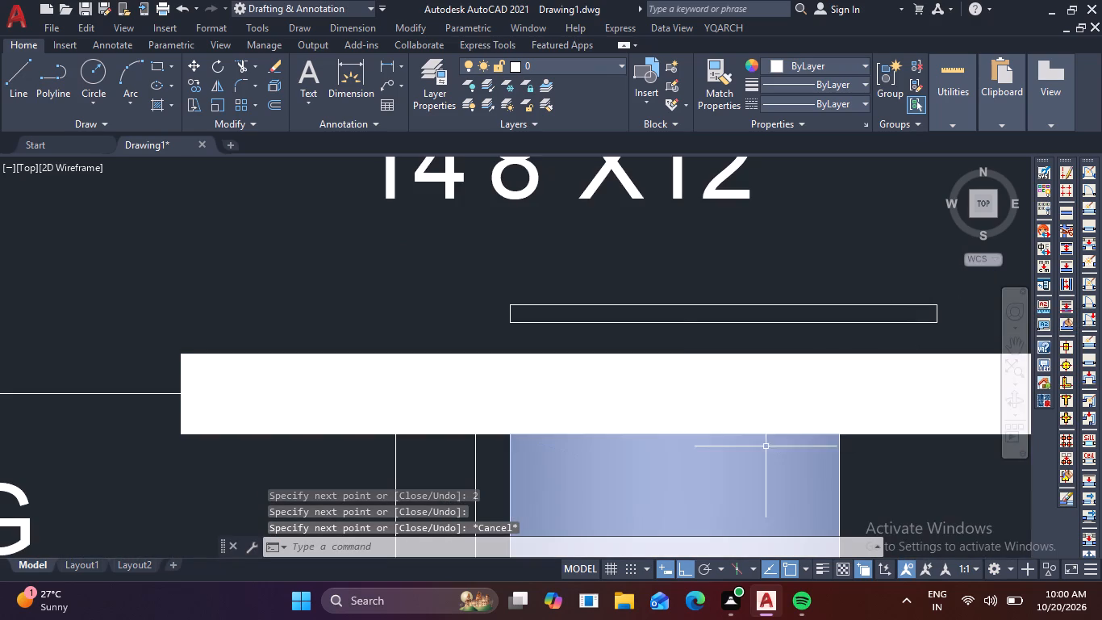
Draw two short parallel vertical lines about 3.5" long, joining the middle of the thin rectangle's lower edge to the bedroom's south wall.
scroll(726, 337, "up", 2)
scroll(753, 335, "down", 1)
middle_click_drag(752, 336, 577, 360)
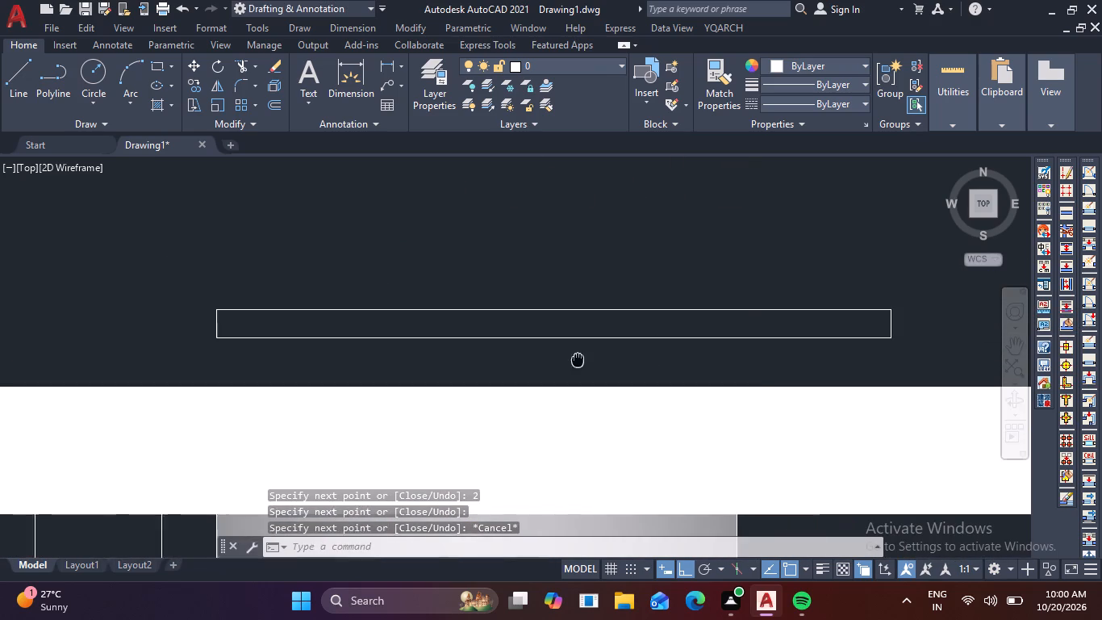
middle_click_drag(577, 360, 520, 358)
type("L")
key("space")
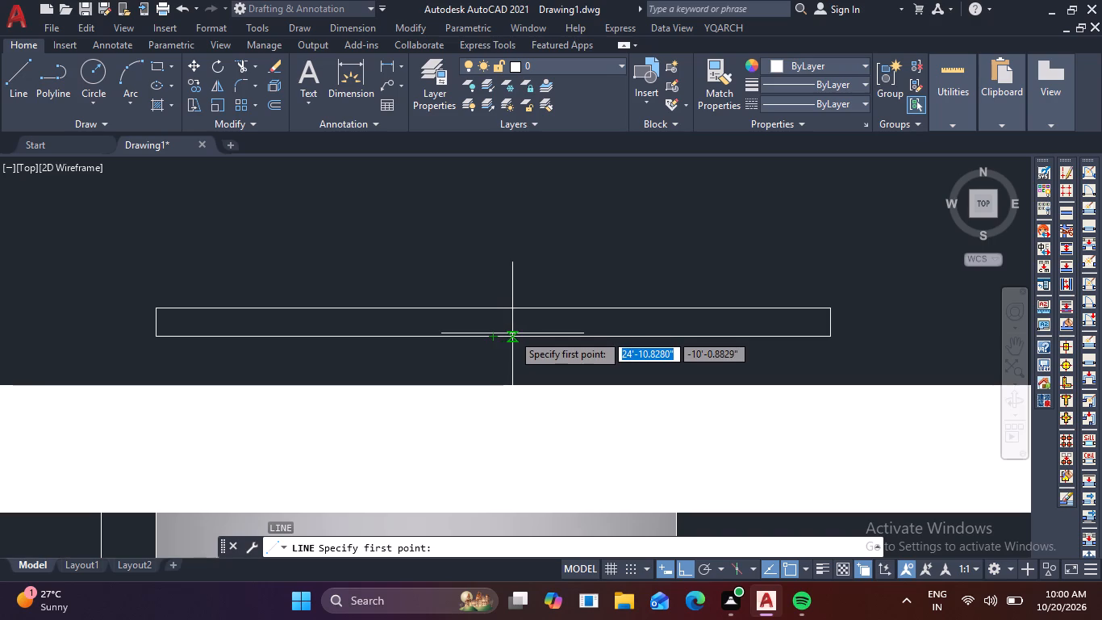
left_click(512, 337)
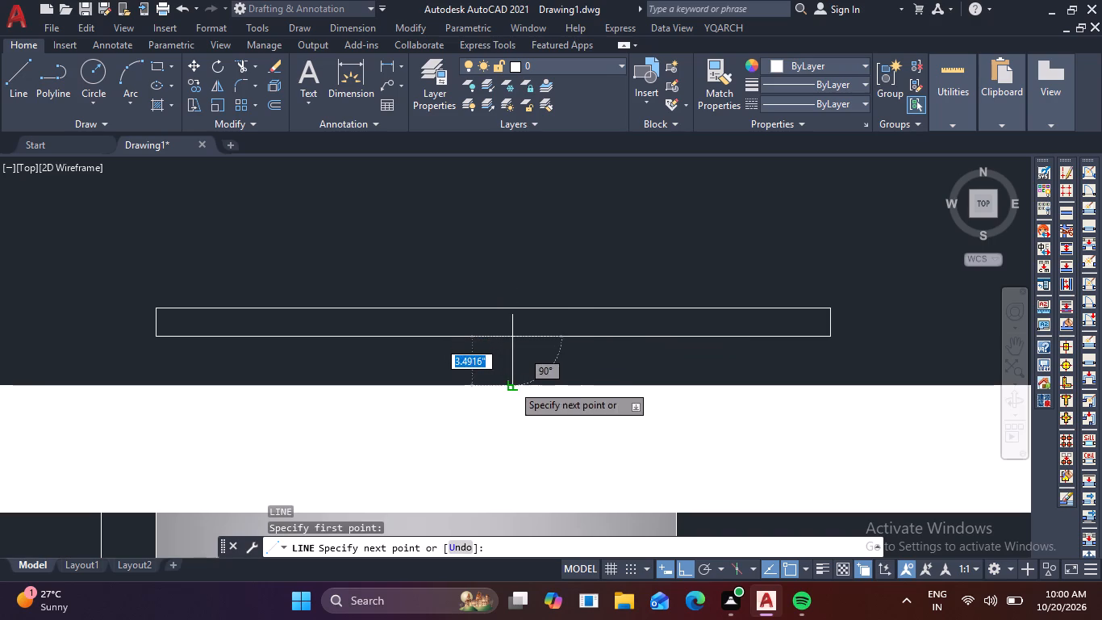
left_click(512, 384)
key("space")
key("space")
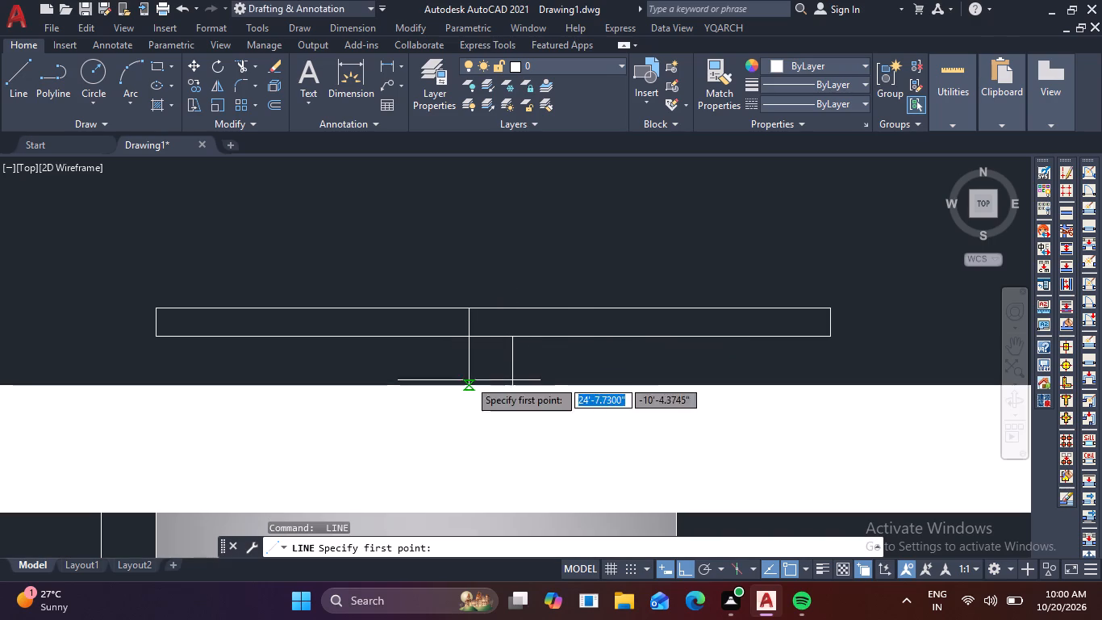
left_click(473, 340)
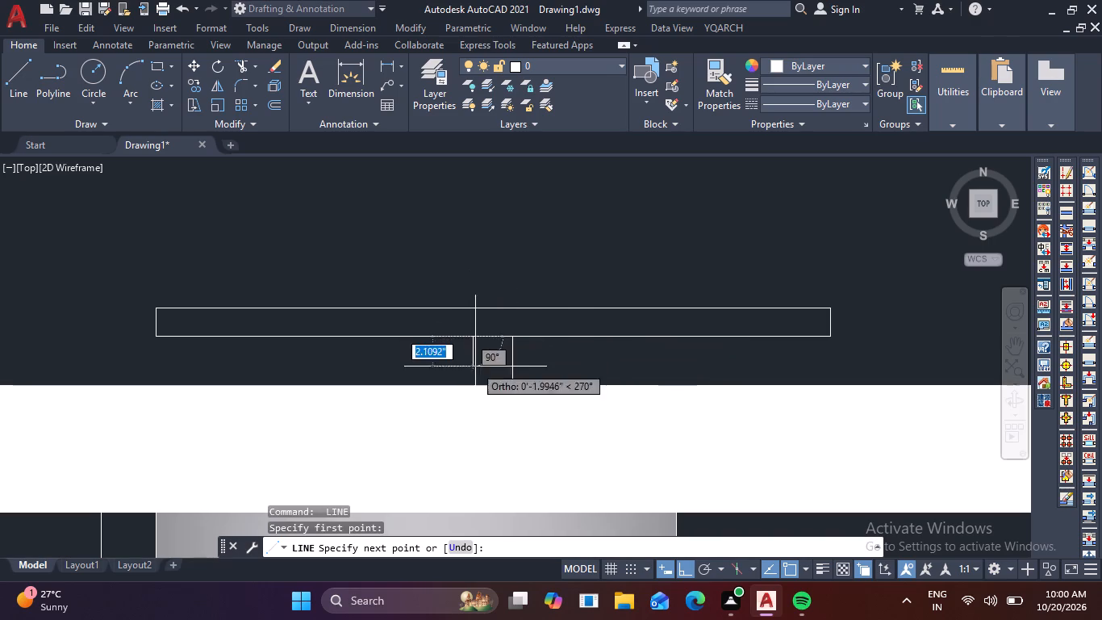
left_click(469, 388)
key("space")
scroll(549, 397, "down", 3)
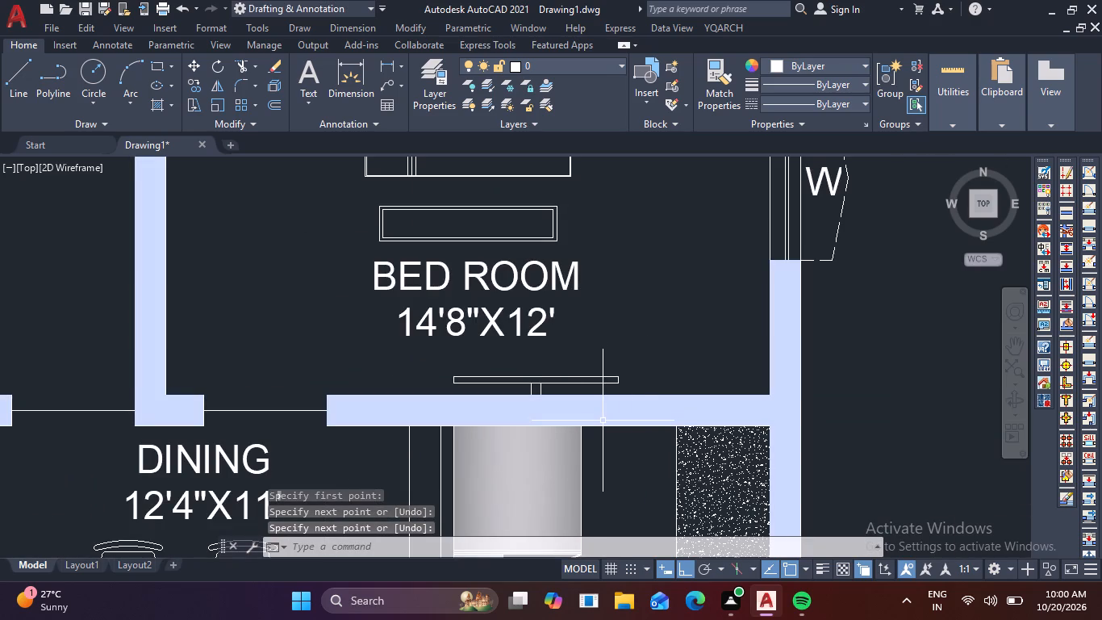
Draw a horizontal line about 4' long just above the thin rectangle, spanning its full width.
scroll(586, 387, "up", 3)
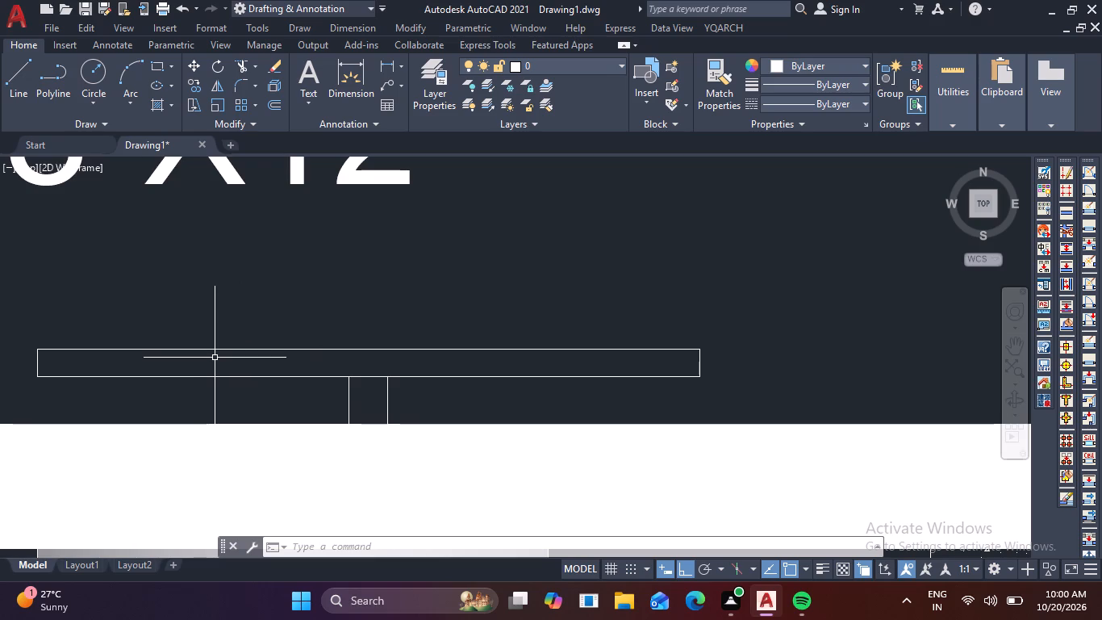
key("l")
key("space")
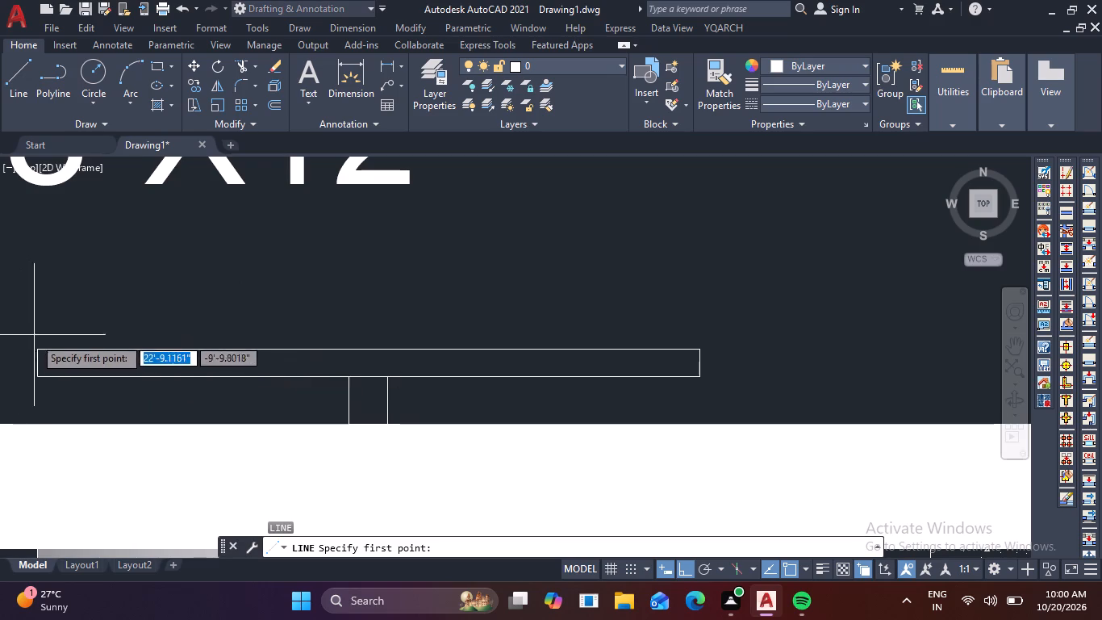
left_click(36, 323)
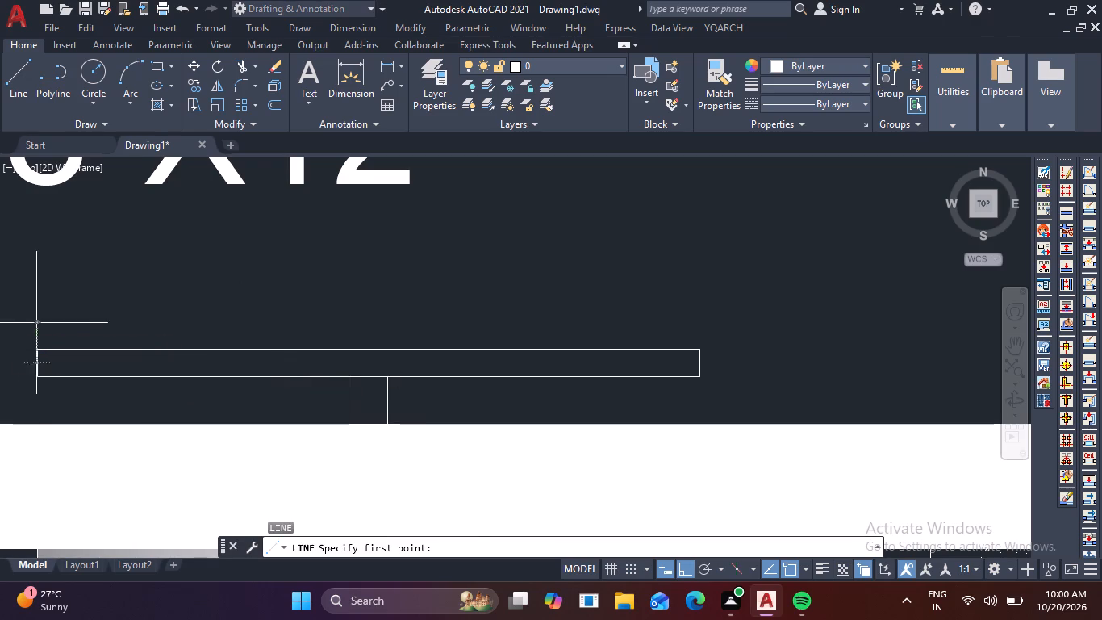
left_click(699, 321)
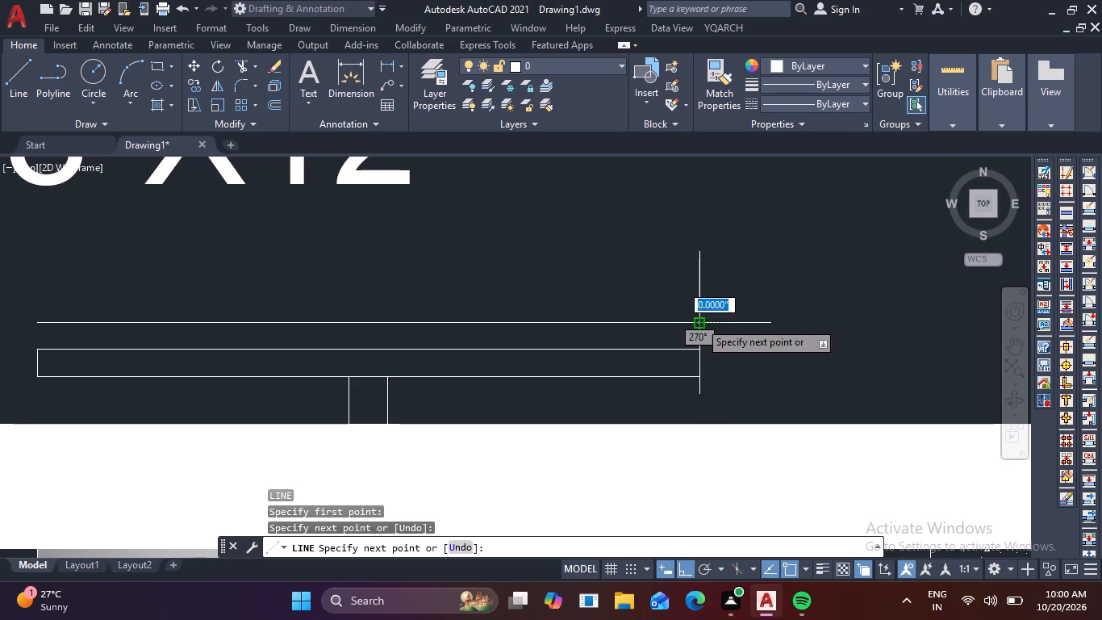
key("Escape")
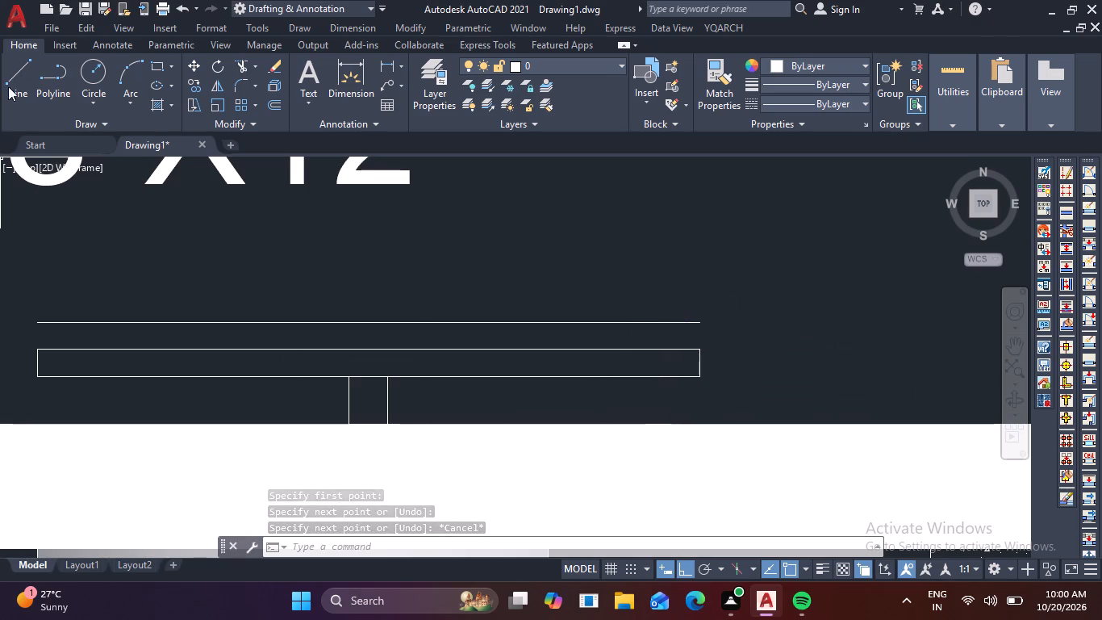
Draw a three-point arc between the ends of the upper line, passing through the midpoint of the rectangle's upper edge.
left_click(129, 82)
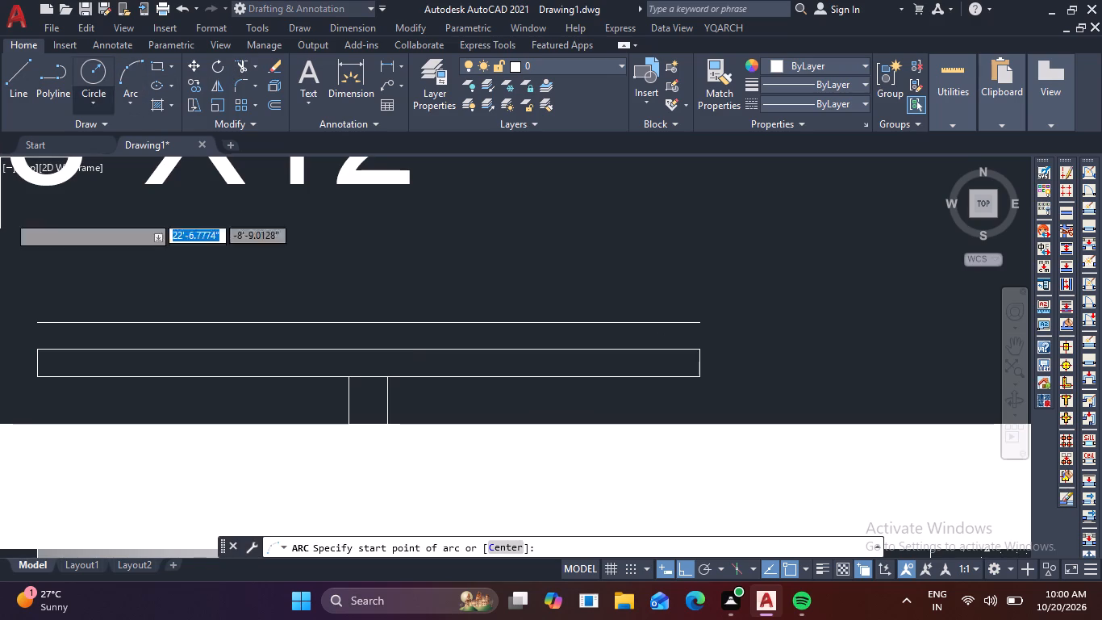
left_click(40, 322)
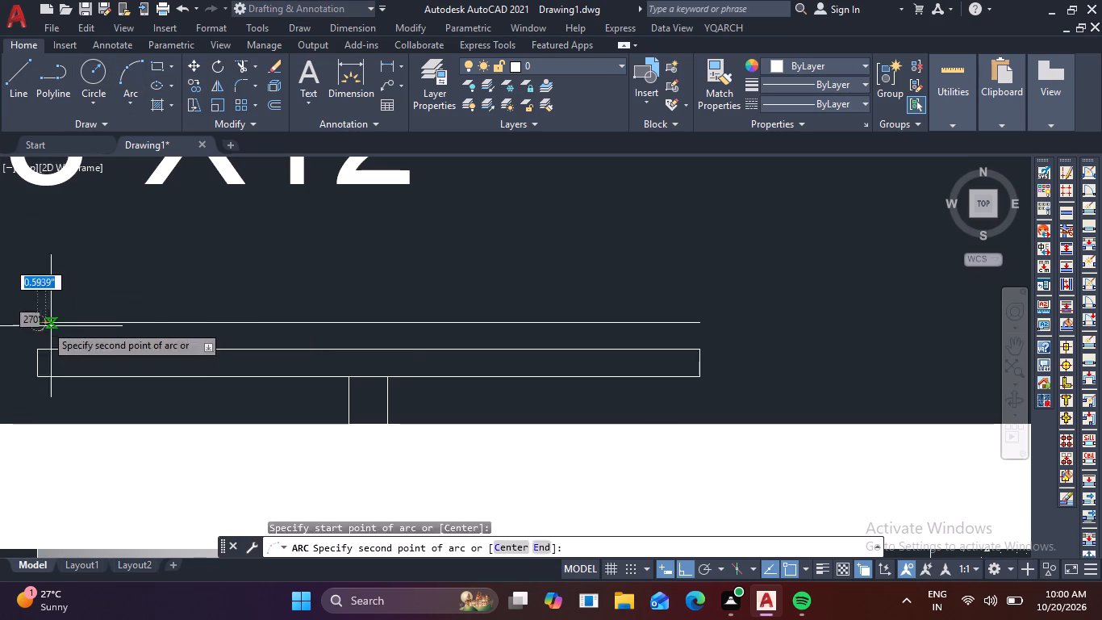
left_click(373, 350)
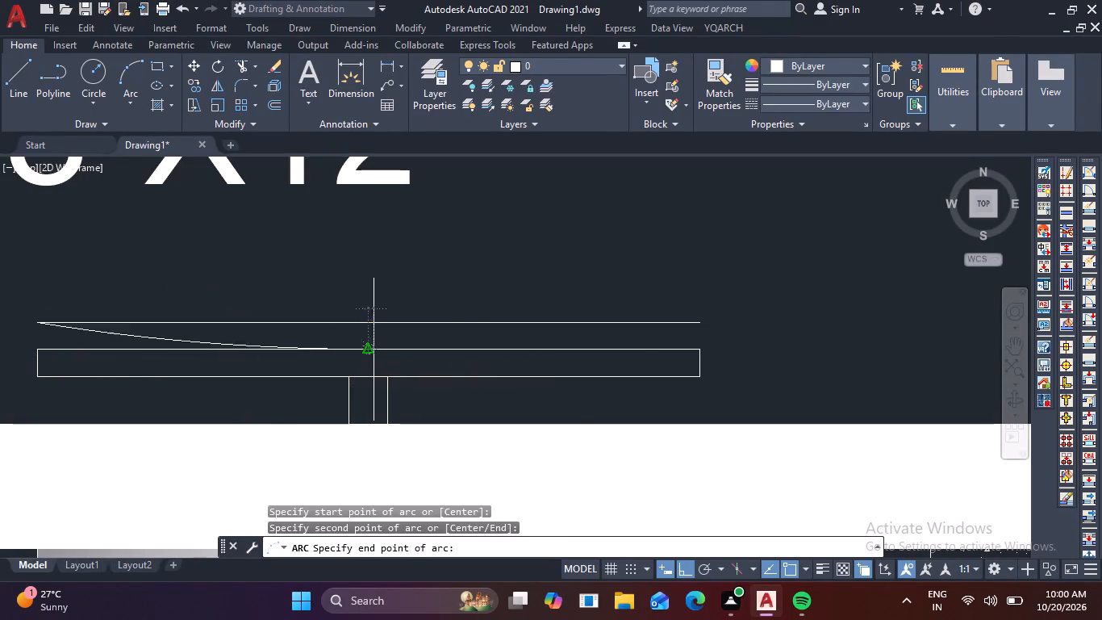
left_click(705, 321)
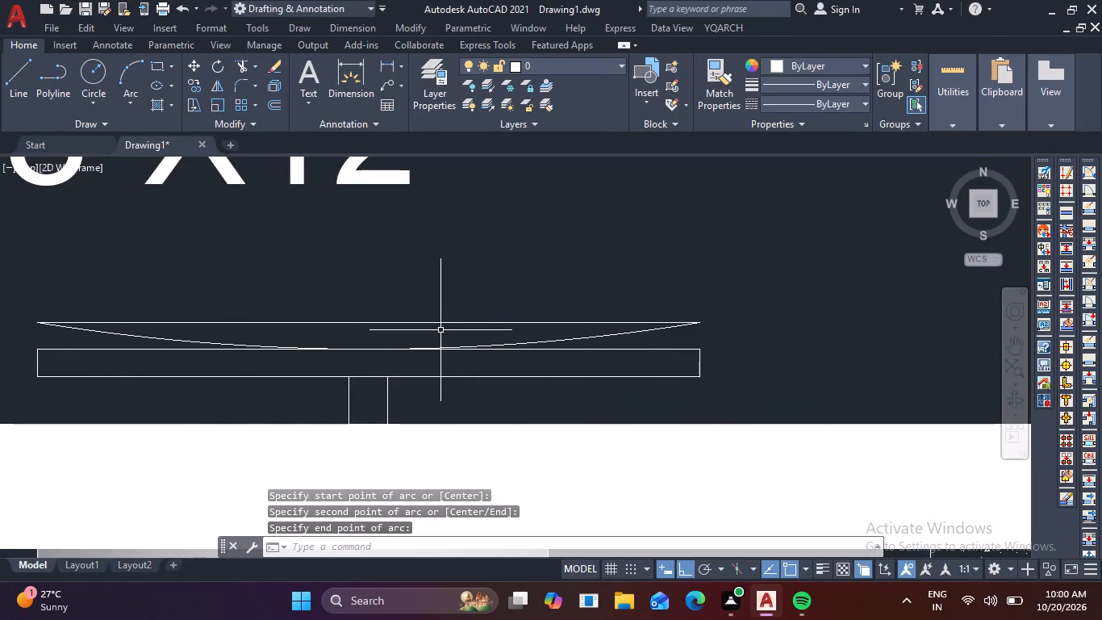
Delete the thin rectangle, the line above it and the arc, keeping the two short vertical lines at the wall.
scroll(384, 405, "down", 2)
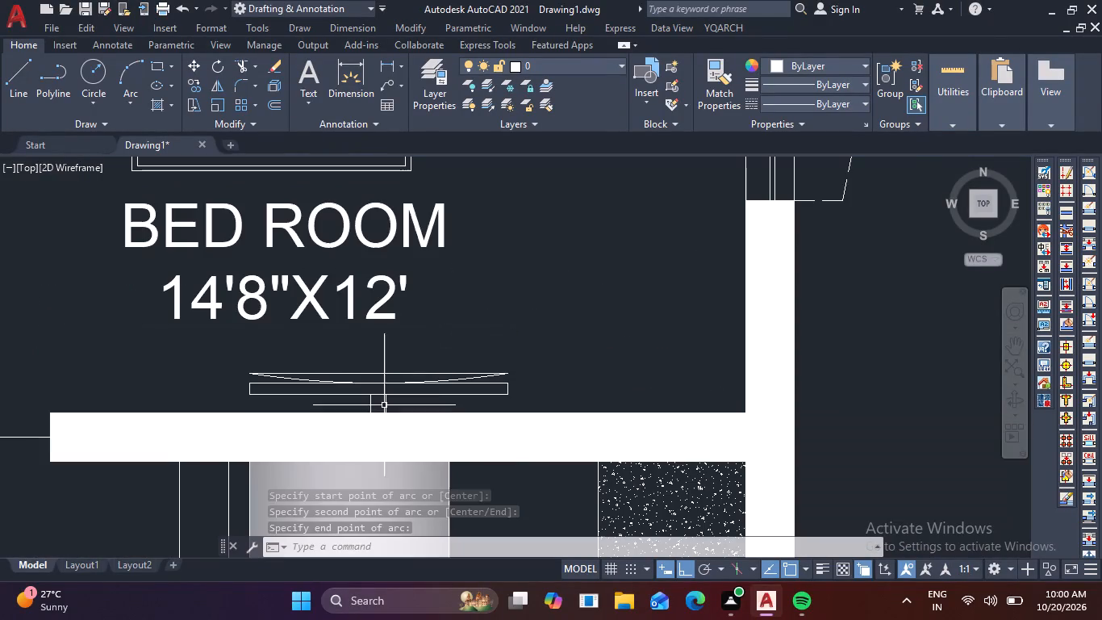
scroll(433, 393, "up", 2)
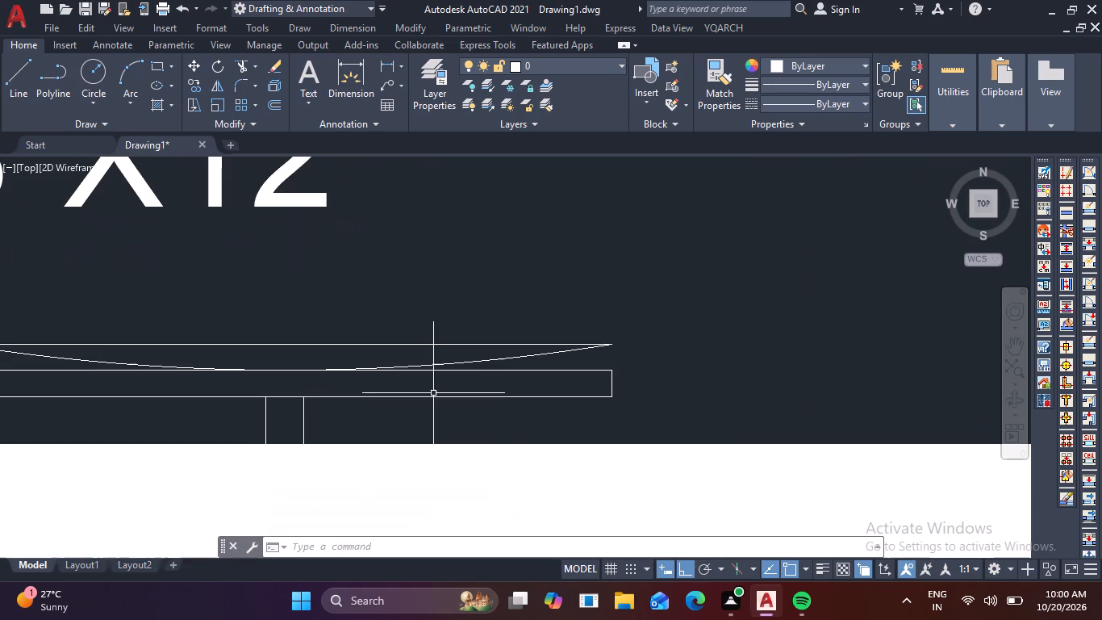
middle_click_drag(474, 405, 661, 377)
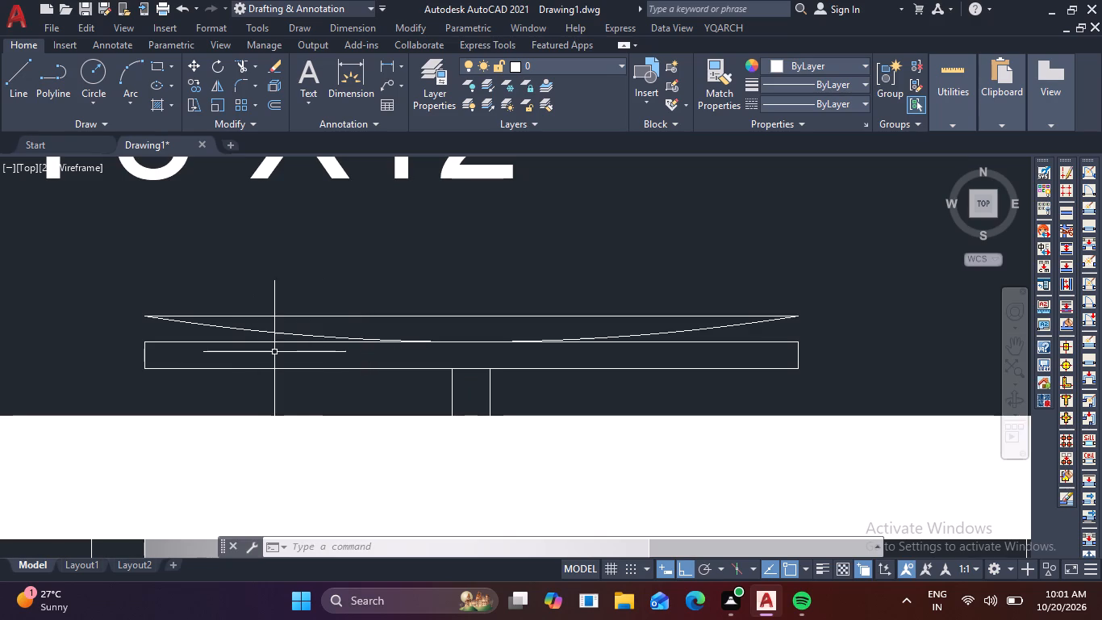
left_click(633, 381)
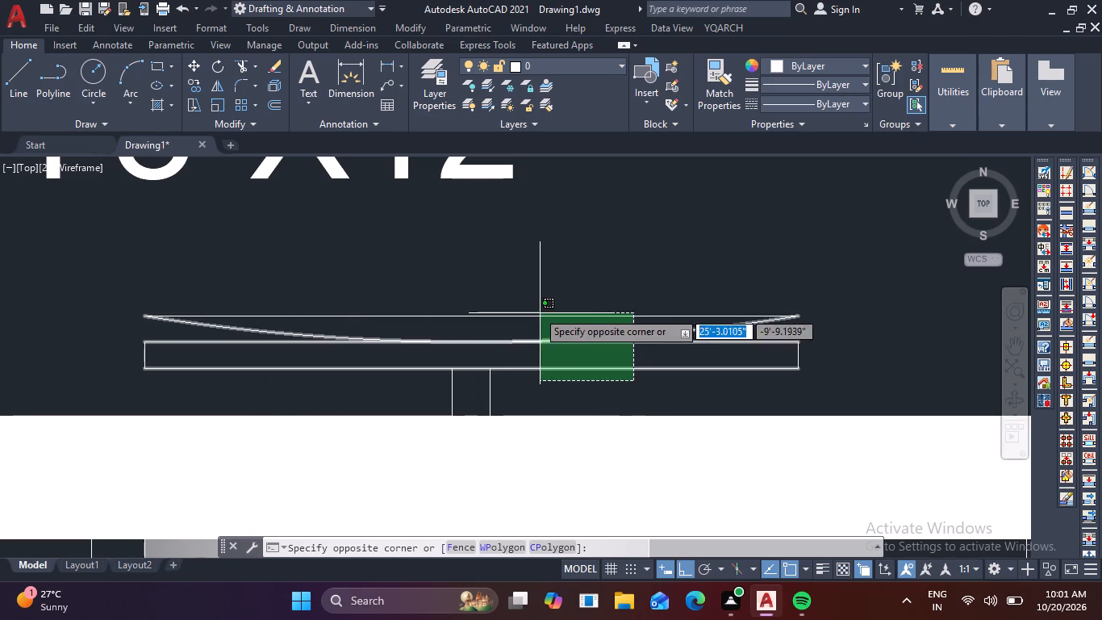
left_click(514, 283)
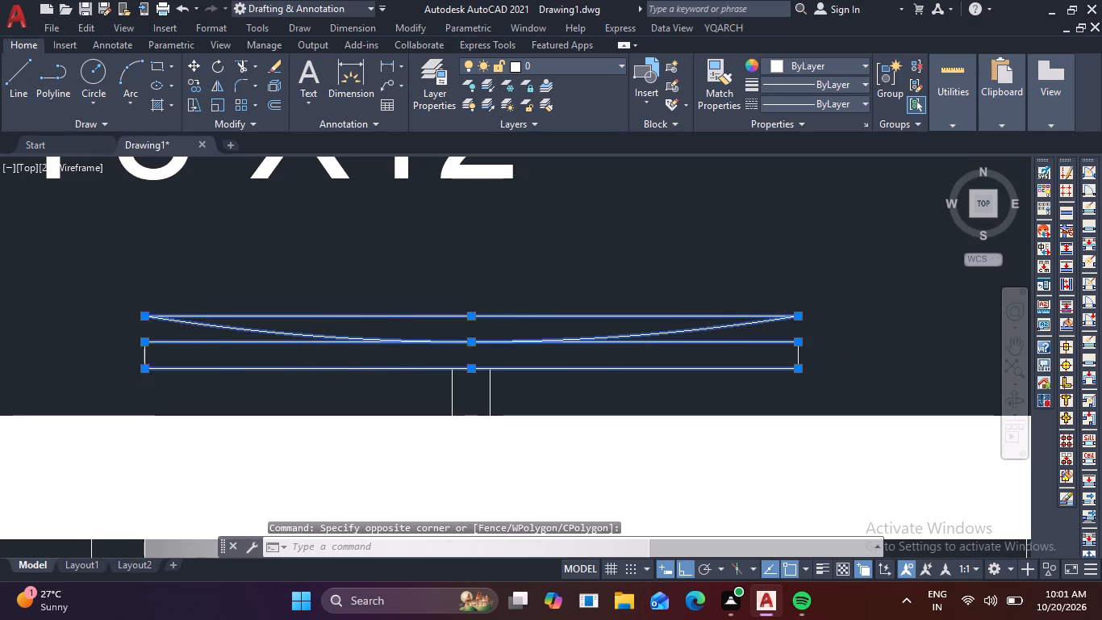
left_click(148, 366)
left_click(131, 351)
left_click_drag(813, 362, 799, 360)
left_click(716, 337)
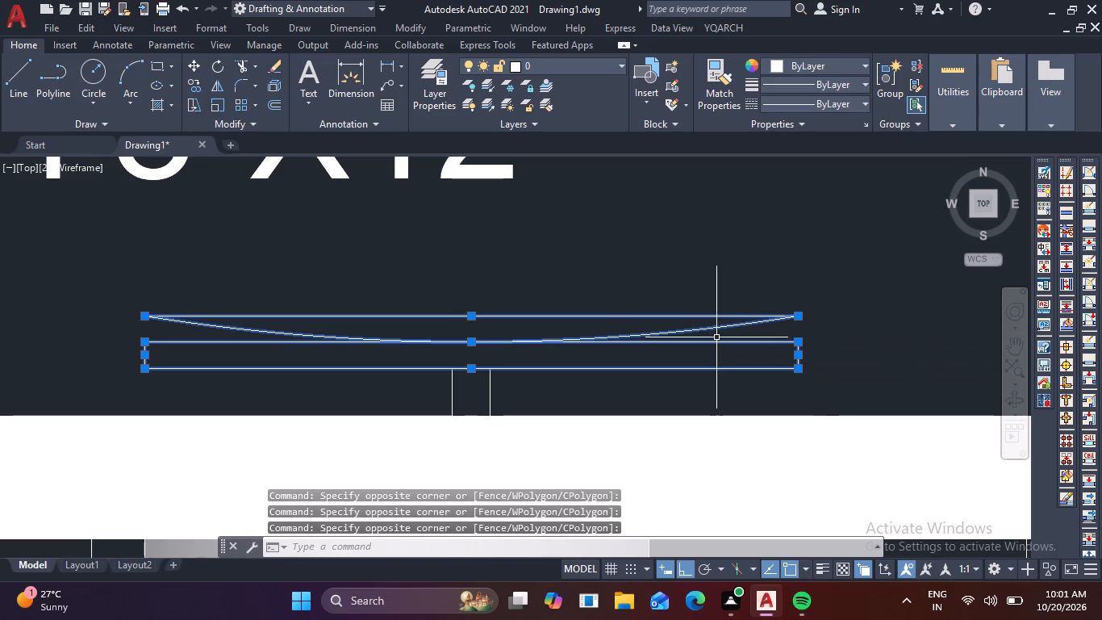
key("Delete")
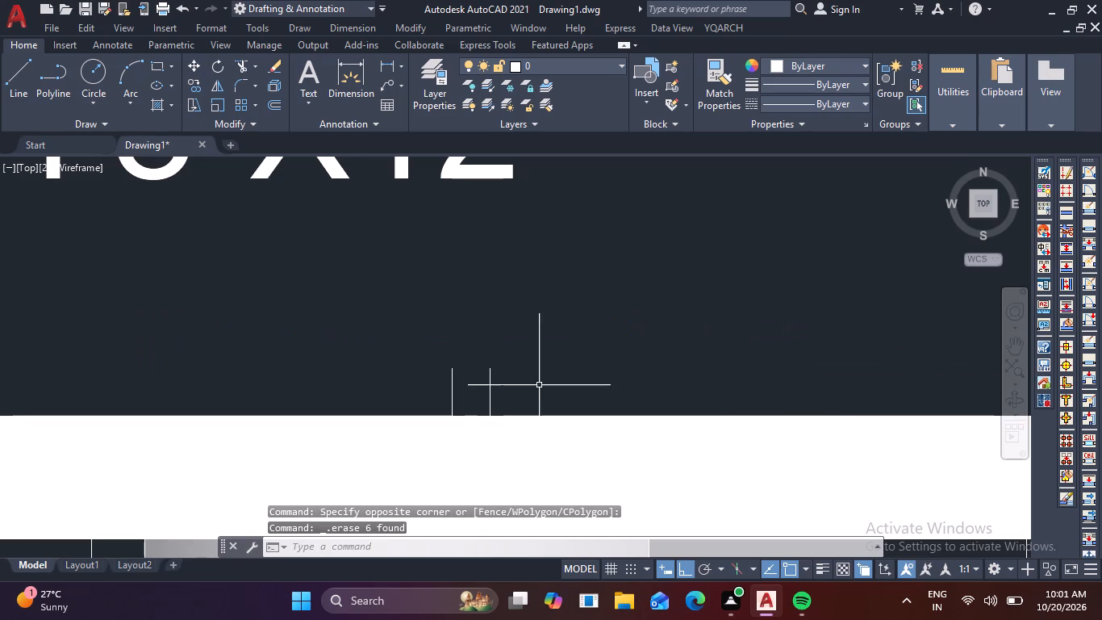
Draw a 2' horizontal line outward from the upper end of each short vertical line, one east and one west.
middle_click_drag(574, 346, 625, 328)
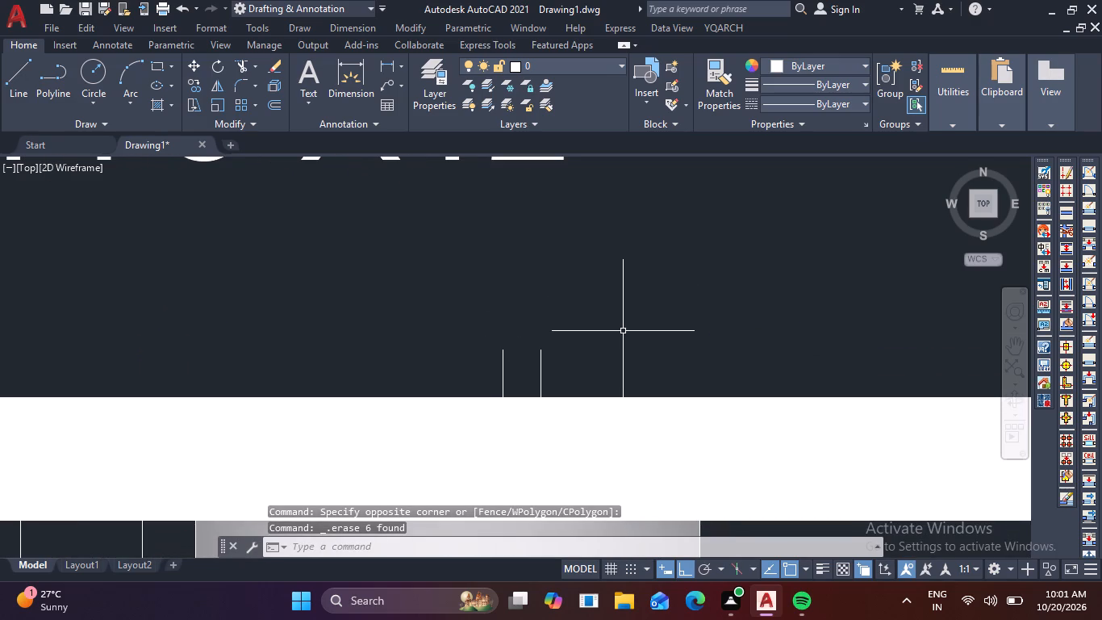
key("l")
key("space")
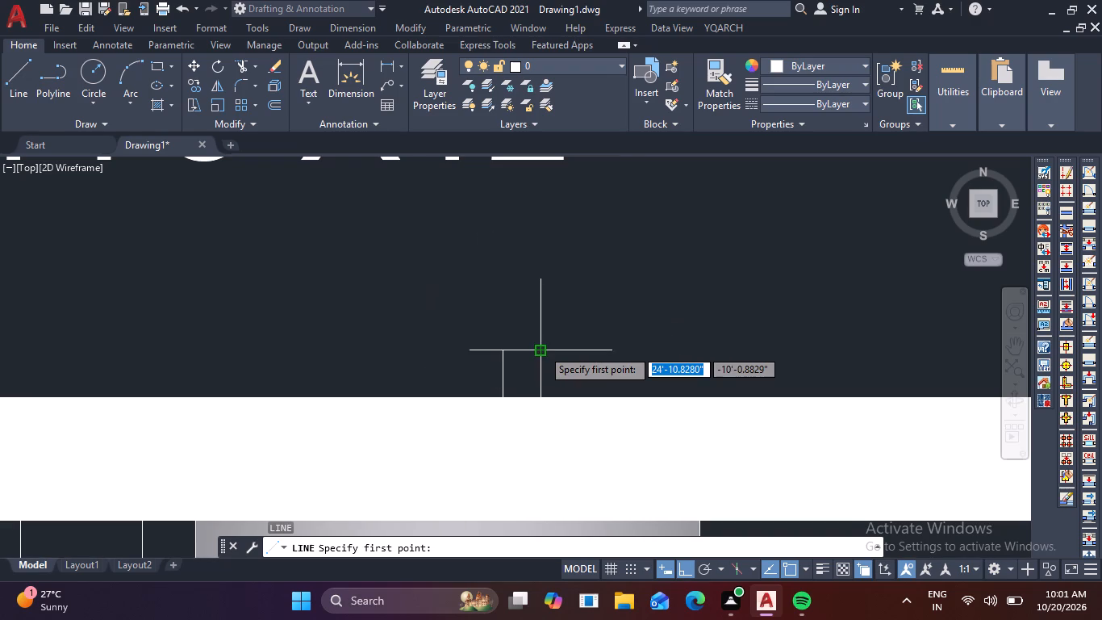
left_click(542, 349)
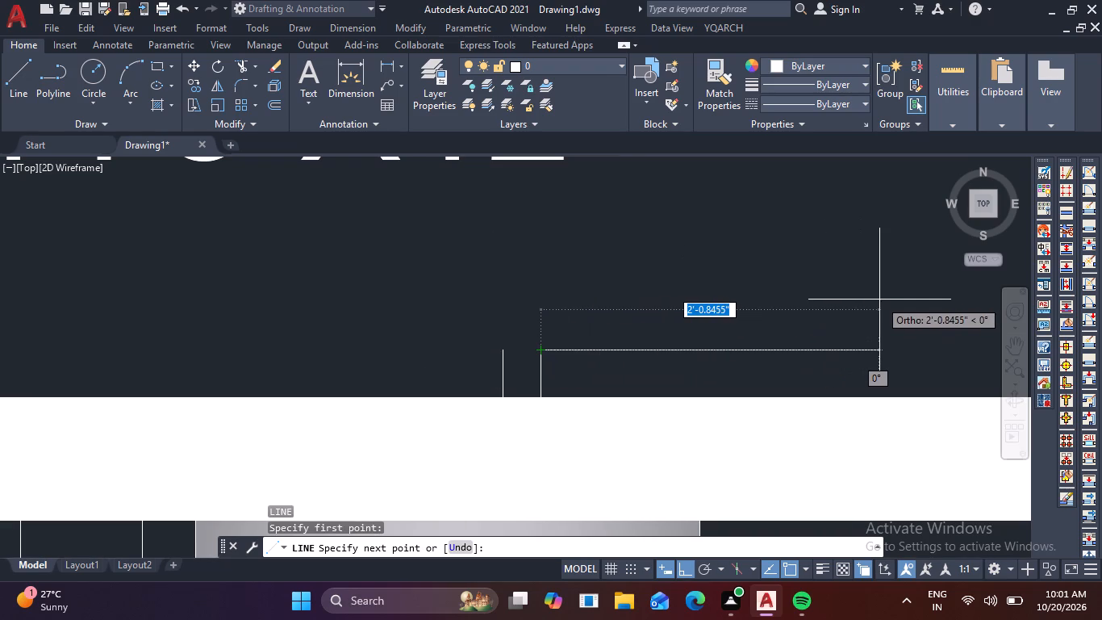
key("2")
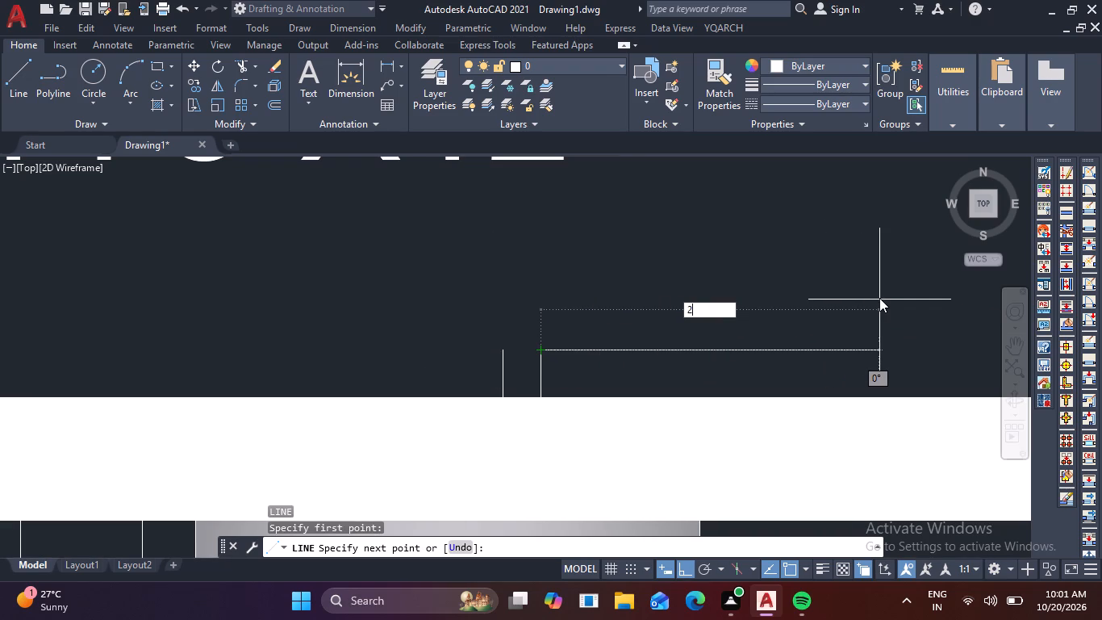
key("apostrophe")
key("space")
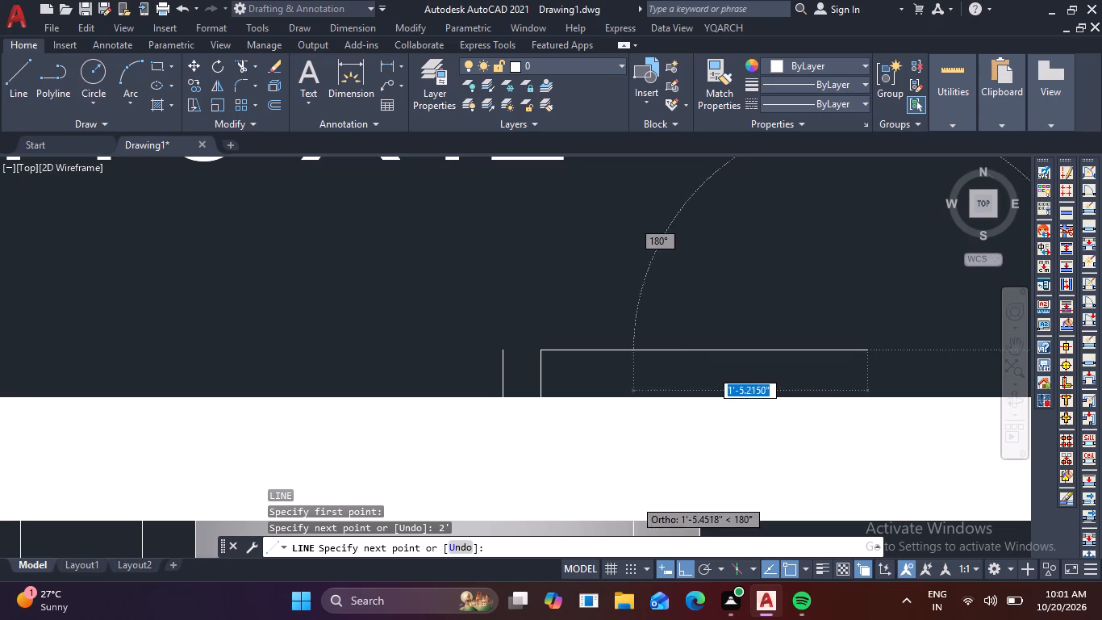
key("space")
key("space")
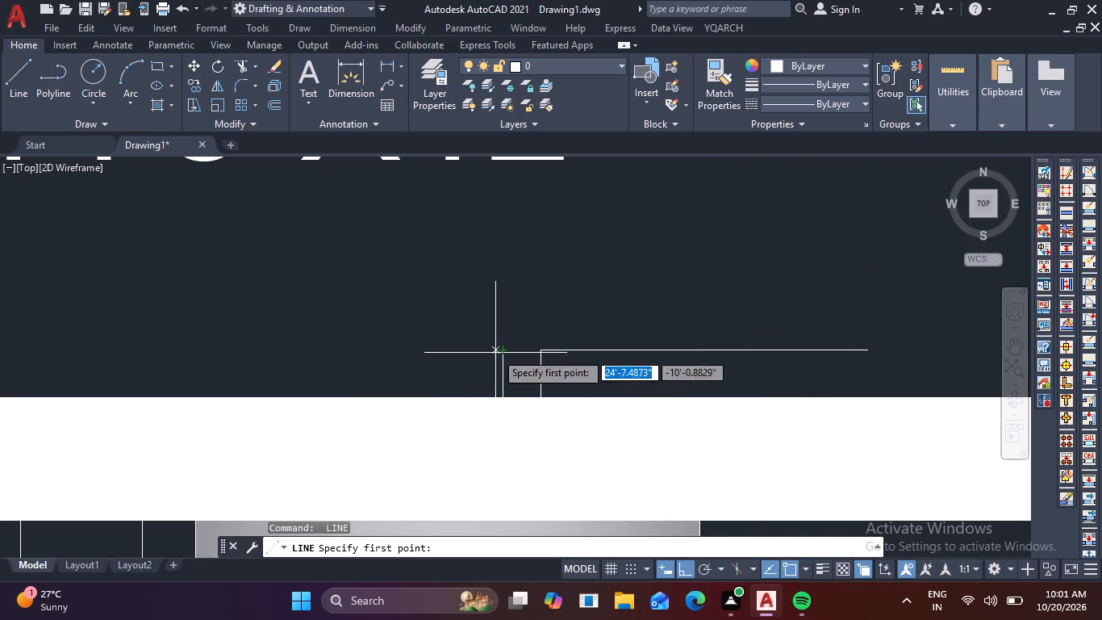
left_click(498, 351)
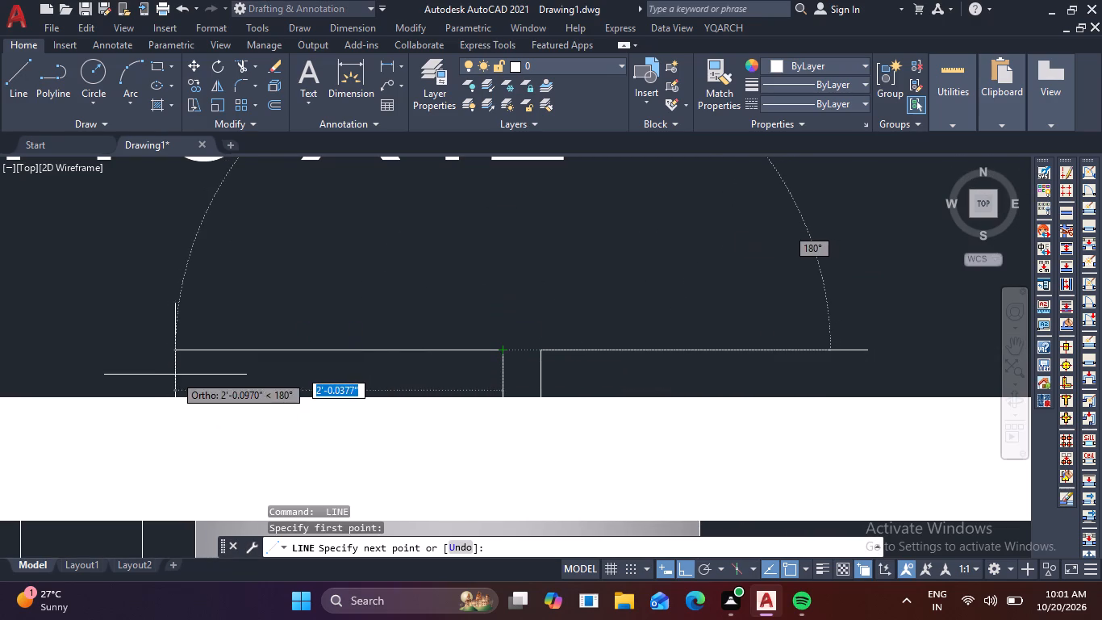
key("2")
key("apostrophe")
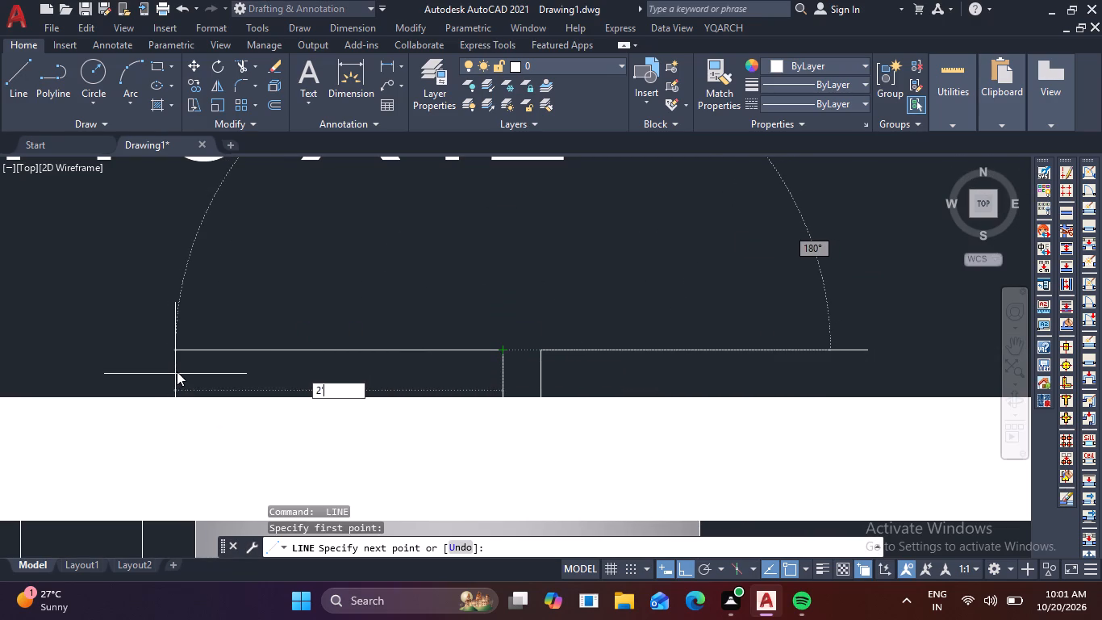
key("Return")
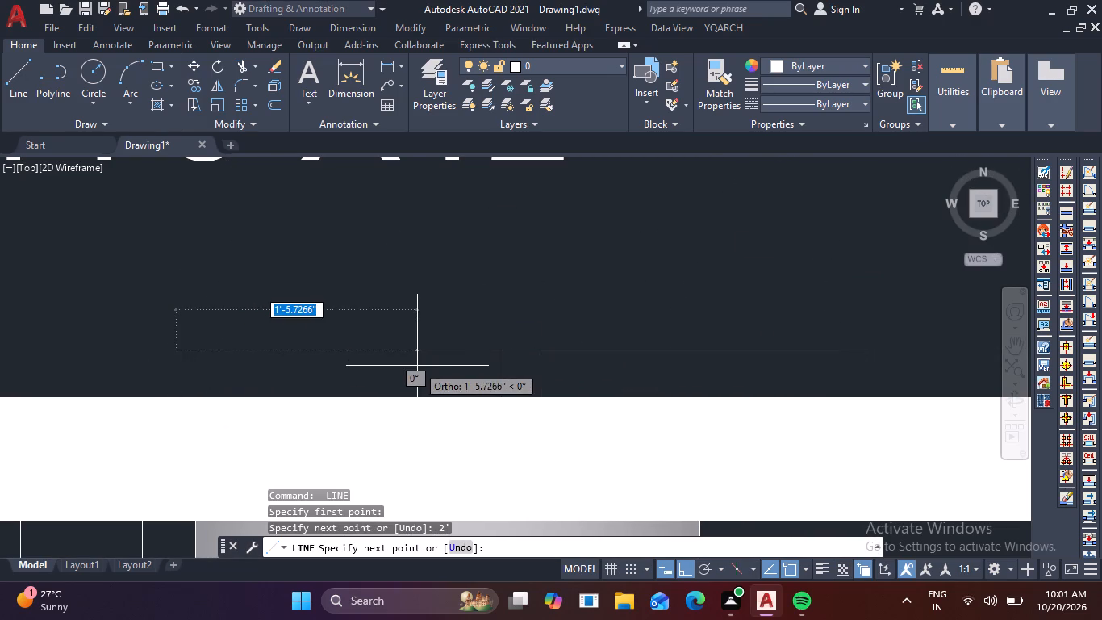
key("Escape")
Draw a line between the upper ends of the two short verticals to bridge the gap between the 2' lines.
key("l")
key("space")
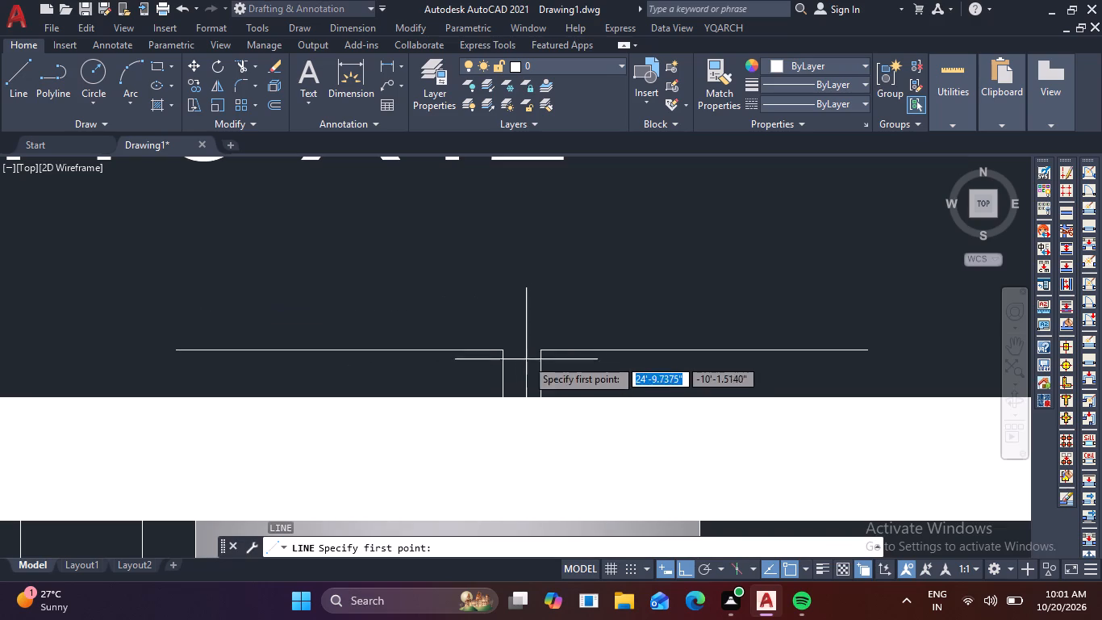
left_click(538, 352)
left_click(501, 346)
key("space")
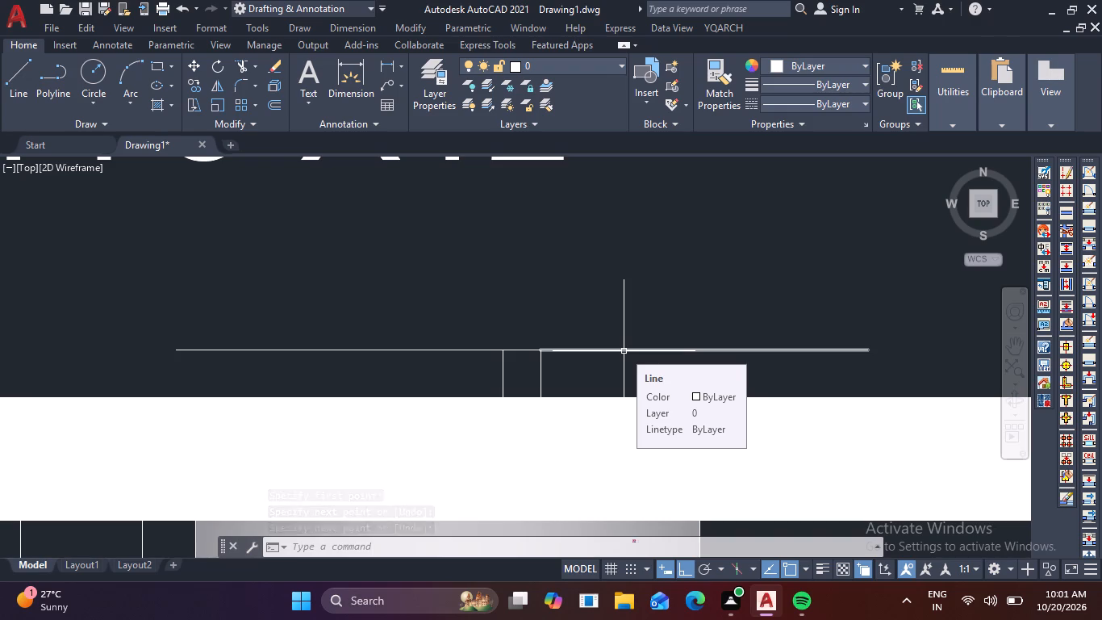
Offset the two 2' horizontal lines and the short bridging line between them 3" upward, away from the wall.
key("o")
key("Return")
key("3")
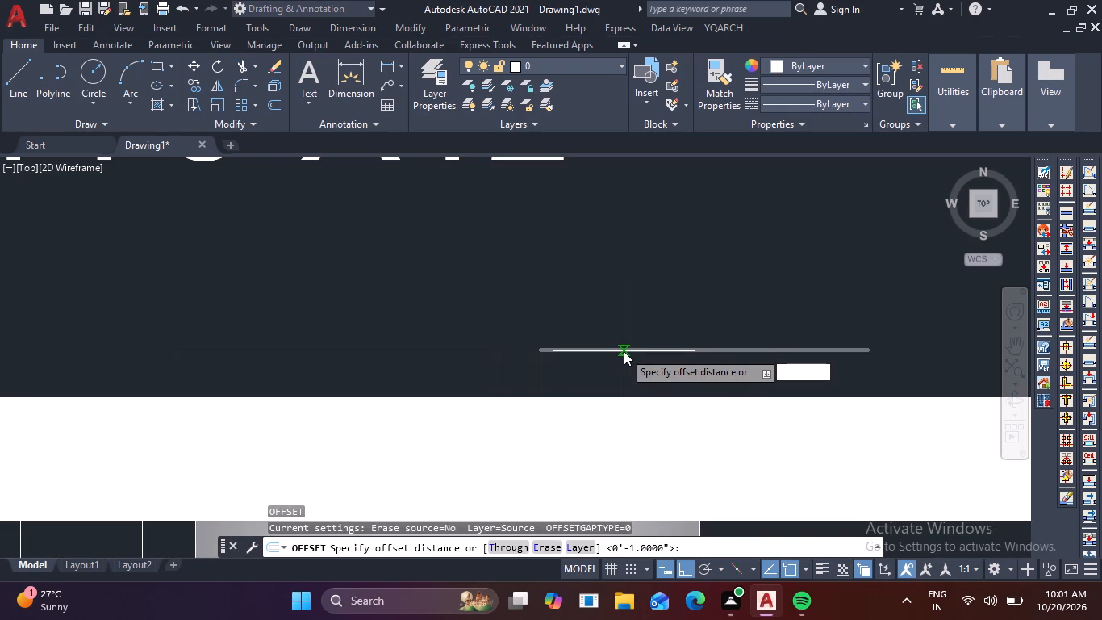
key("shift+quotedbl")
key("Return")
left_click(624, 351)
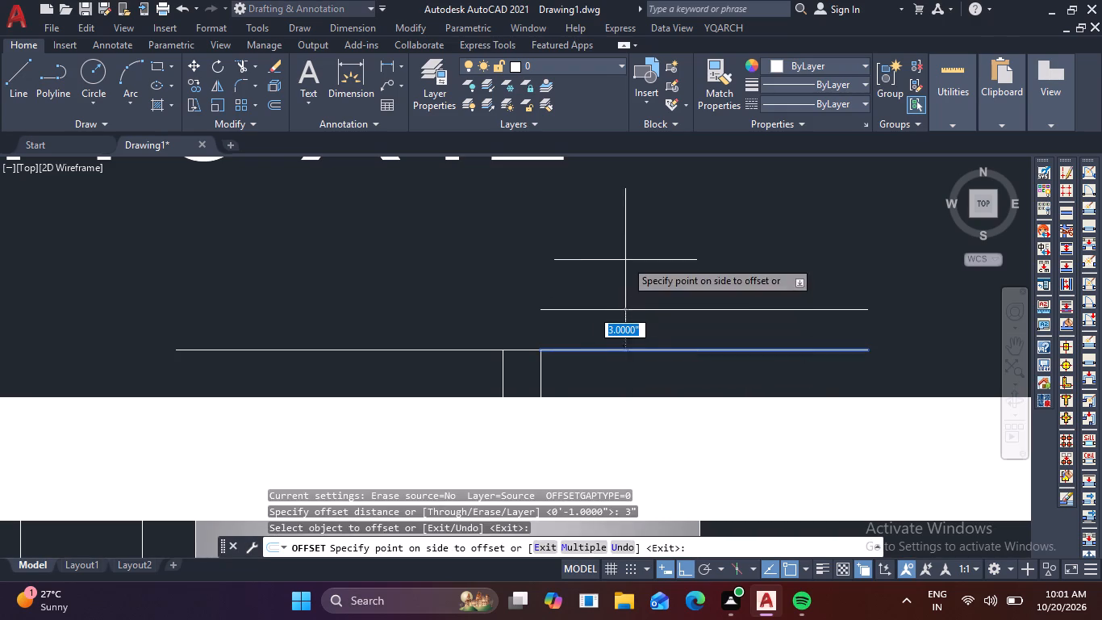
left_click(625, 260)
left_click(463, 351)
left_click(468, 300)
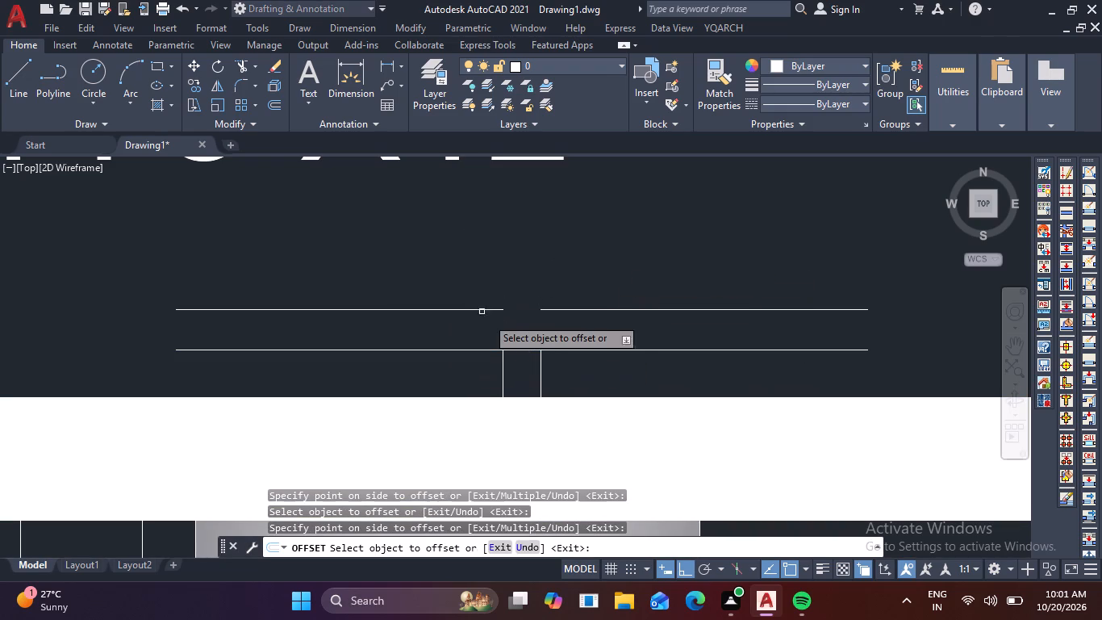
left_click(516, 349)
left_click(522, 315)
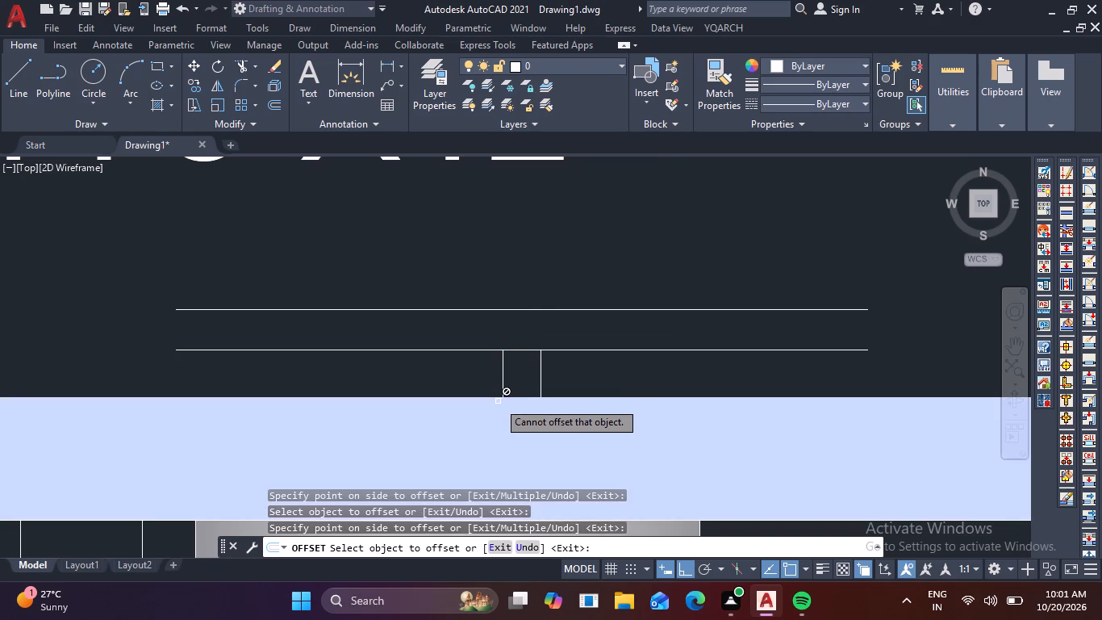
key("Escape")
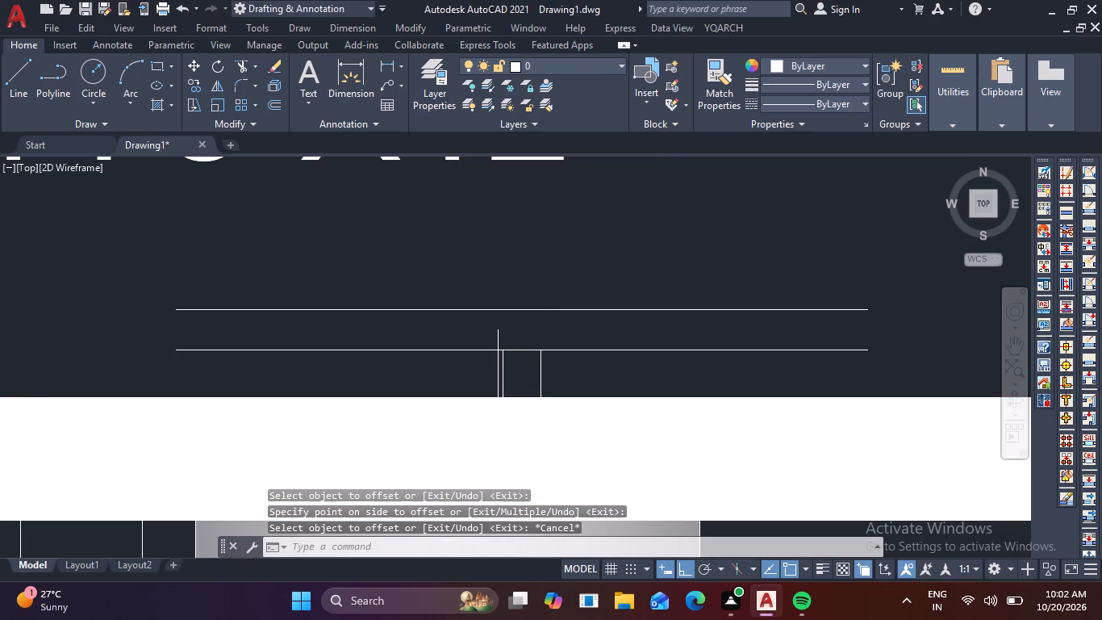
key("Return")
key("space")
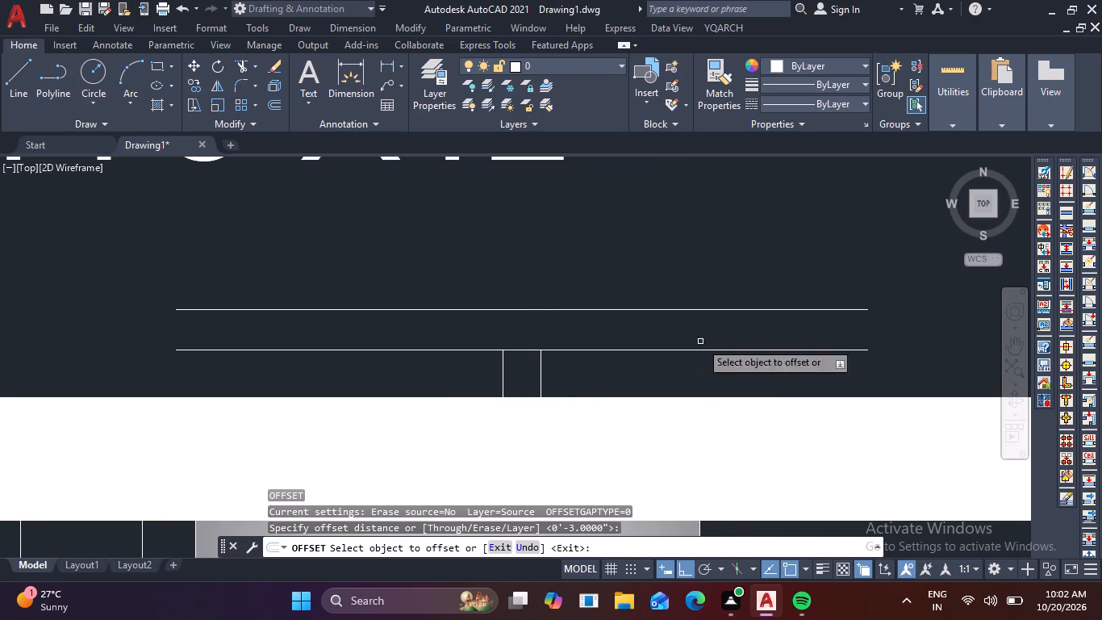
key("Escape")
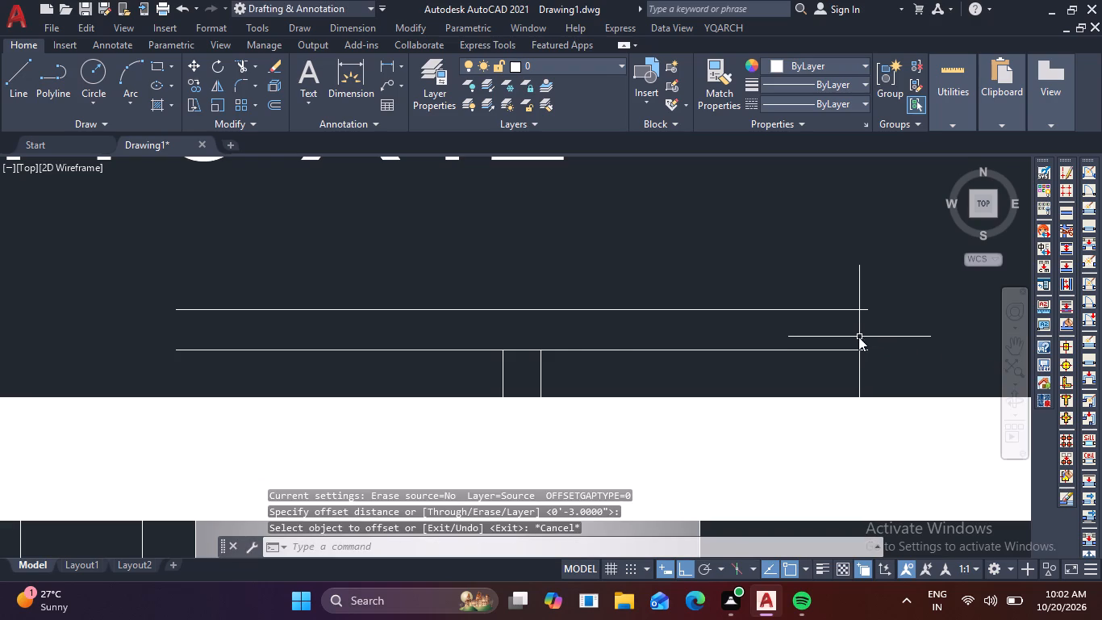
Draw a 1" vertical line down from the east end of the upper horizontal line.
key("l")
key("space")
scroll(876, 314, "up", 2)
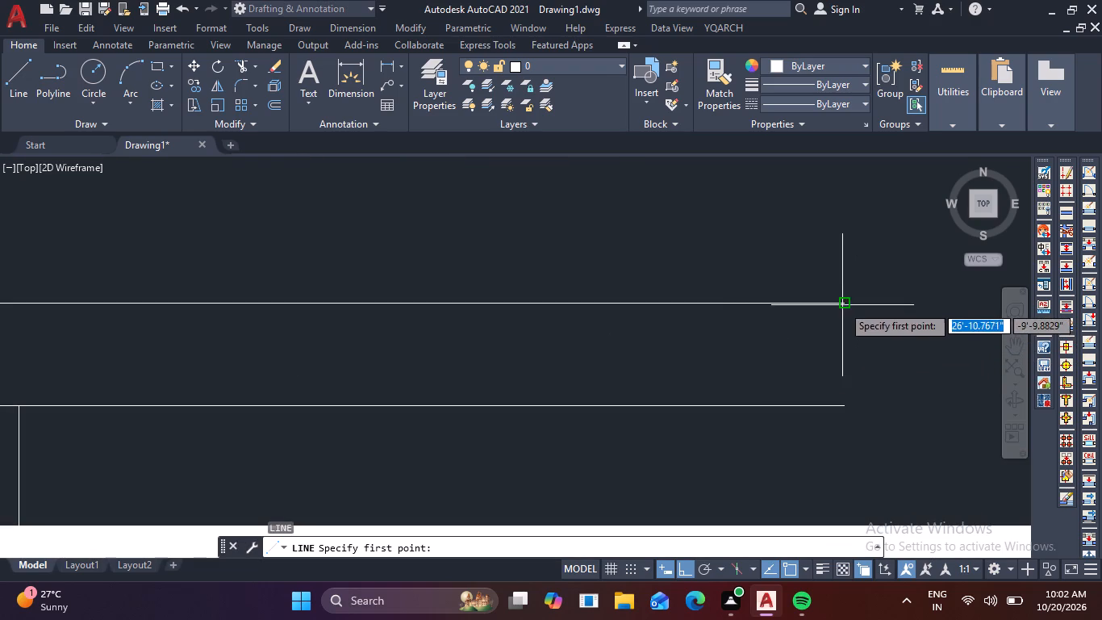
left_click(842, 305)
type("1")
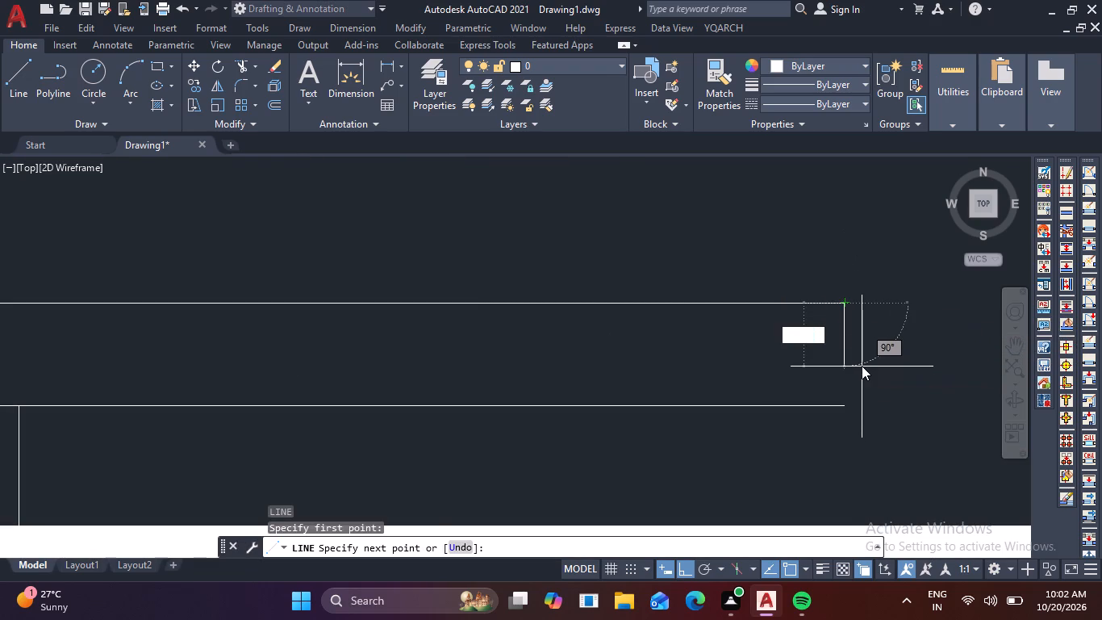
key("space")
key("Escape")
Draw a matching 1" vertical line down from the west end of the upper horizontal line.
scroll(657, 373, "down", 3)
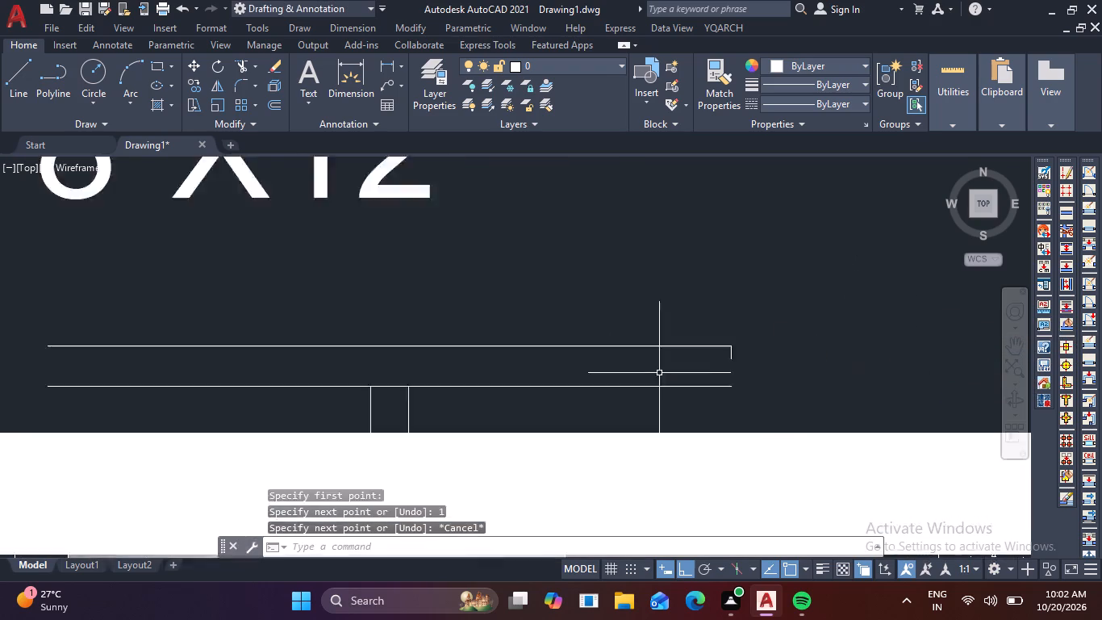
middle_click_drag(617, 393, 750, 375)
scroll(361, 370, "up", 2)
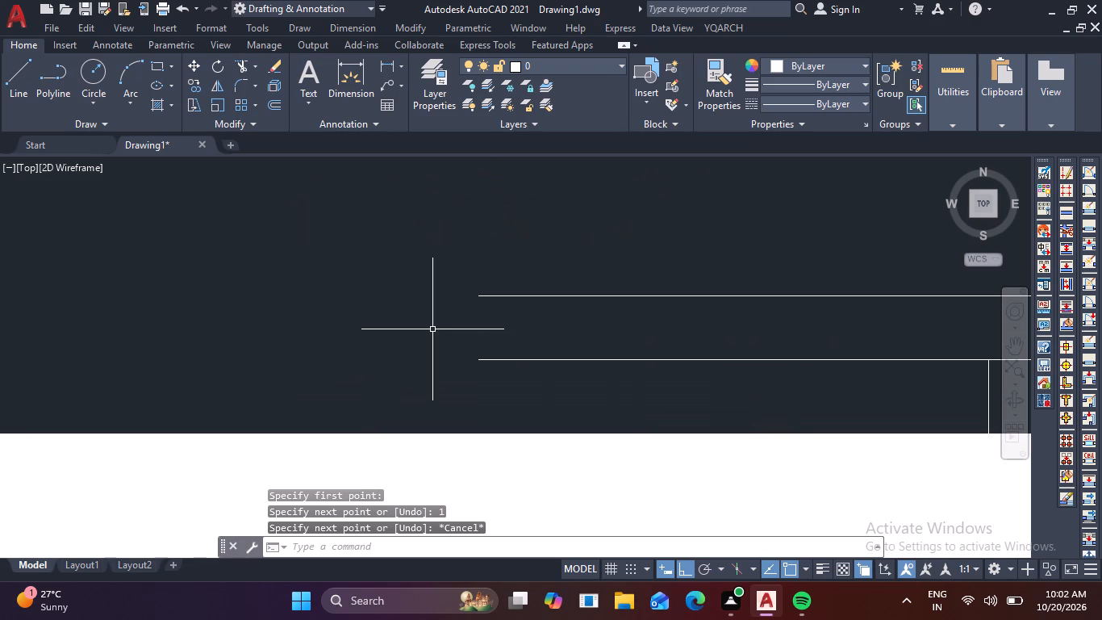
key("l")
key("space")
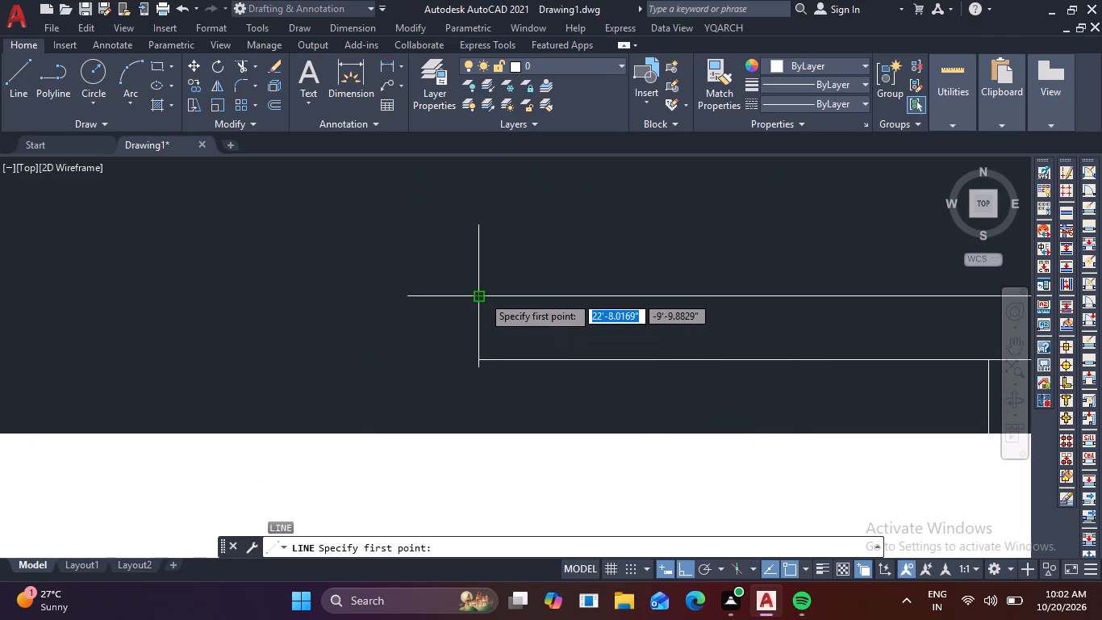
left_click(482, 295)
key("1")
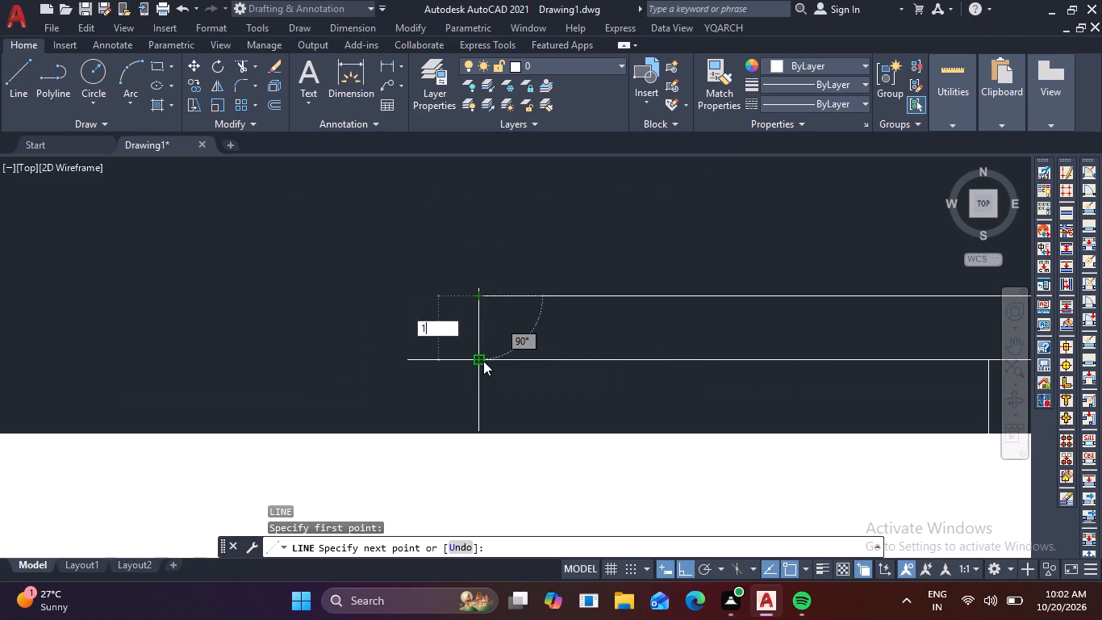
key("space")
key("Escape")
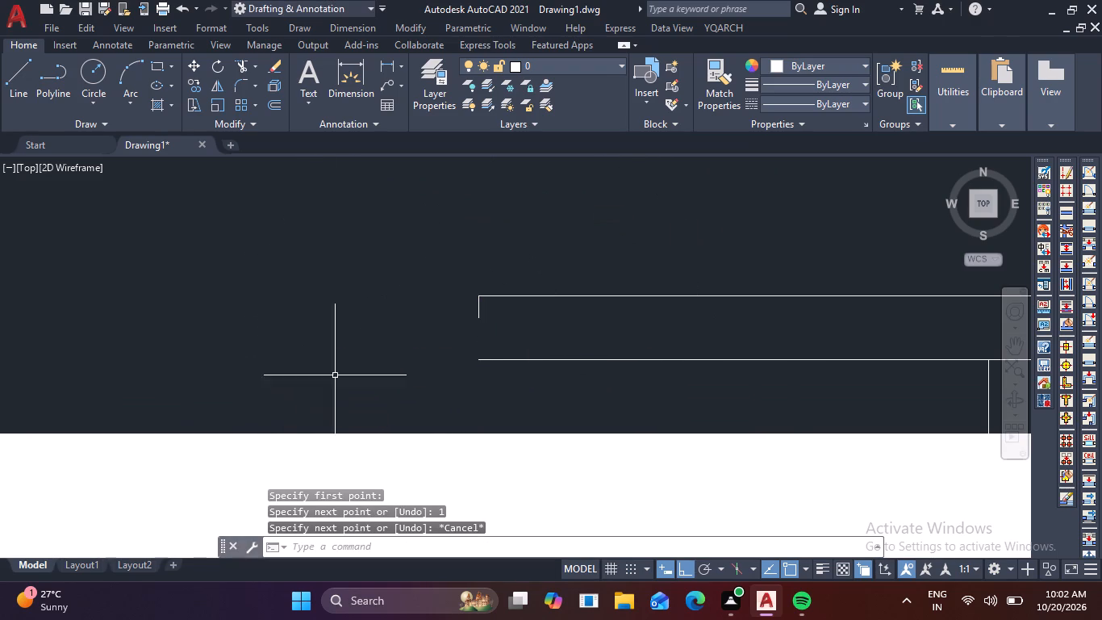
Draw a three-point arc between the lower ends of the two 1" lines, passing through the midpoint of the short bridging line.
scroll(460, 341, "down", 1)
middle_click_drag(397, 346, 0, 290)
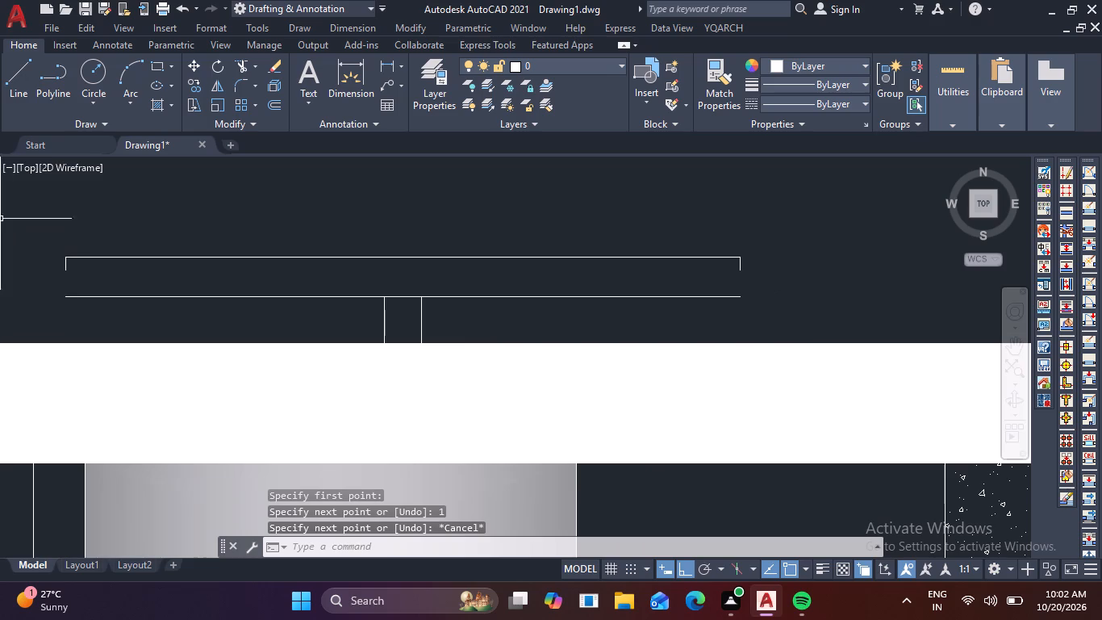
left_click(125, 70)
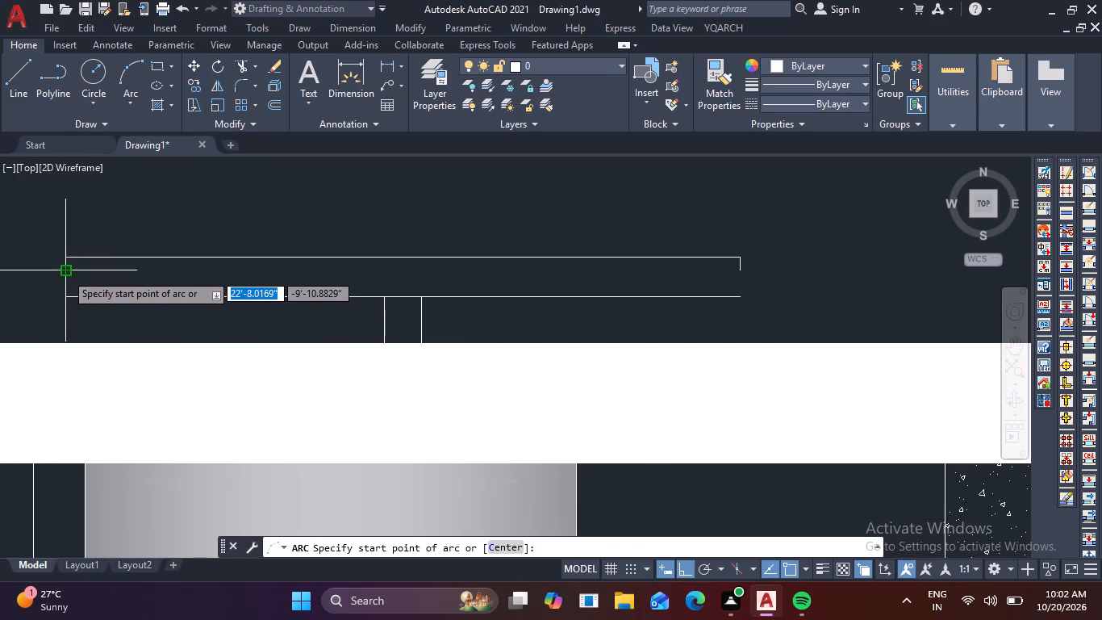
left_click(65, 273)
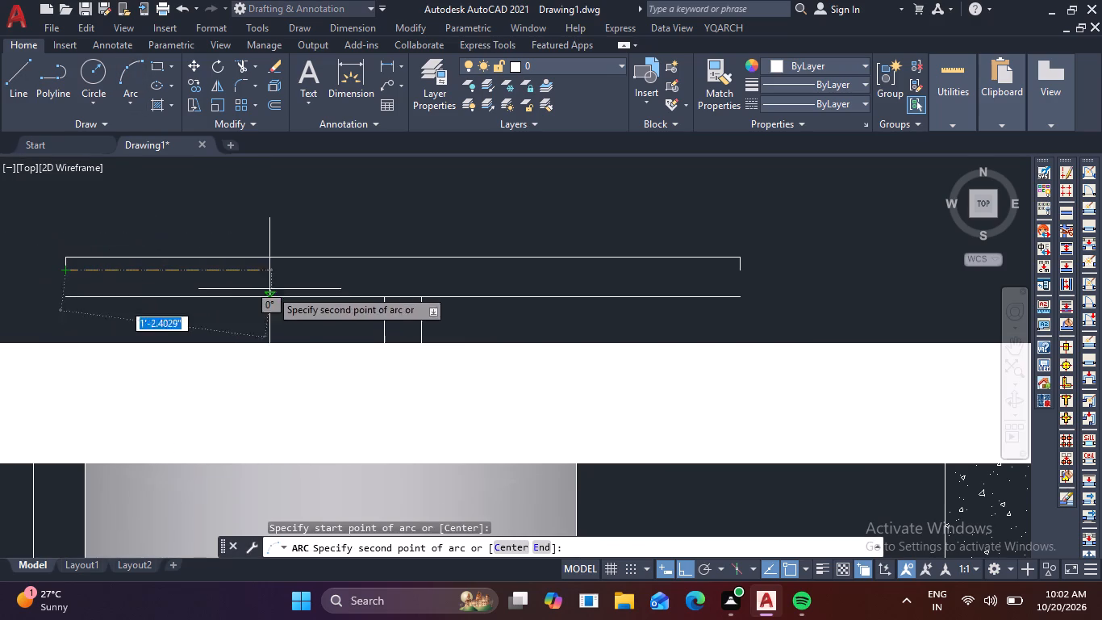
left_click(402, 301)
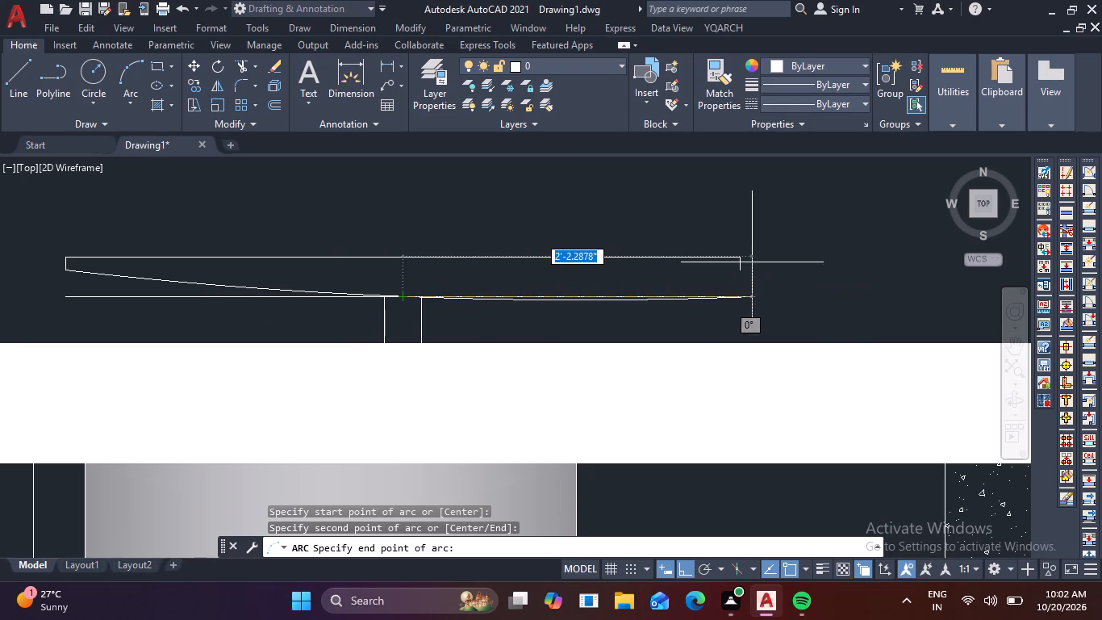
left_click(741, 270)
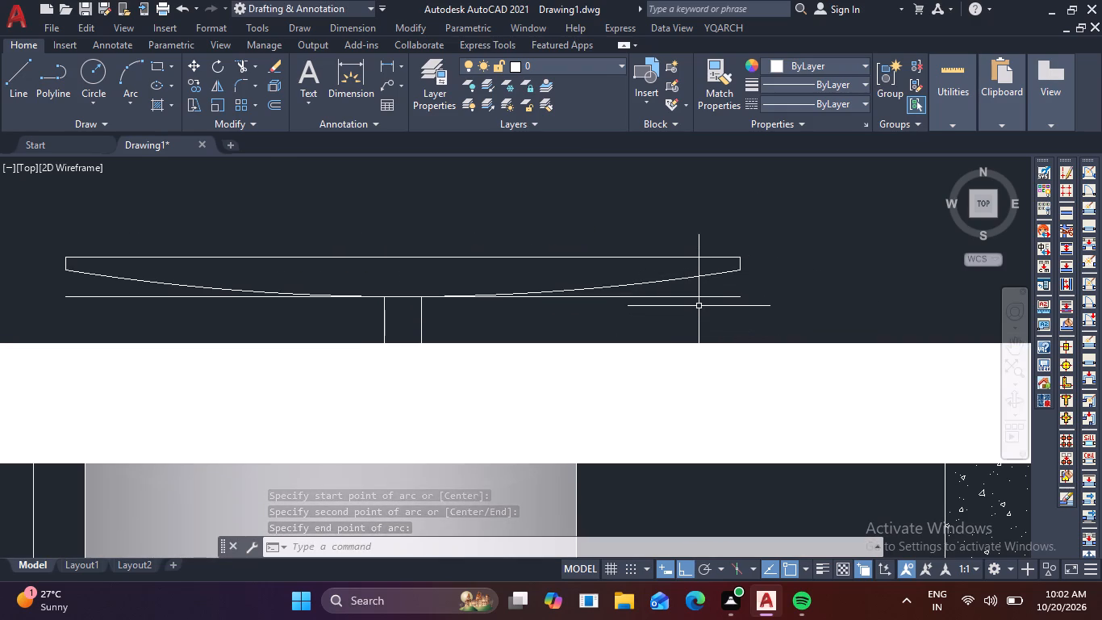
Delete the two lower 2' horizontal lines on either side of the short verticals, keeping the arc.
left_click(699, 300)
left_click(700, 291)
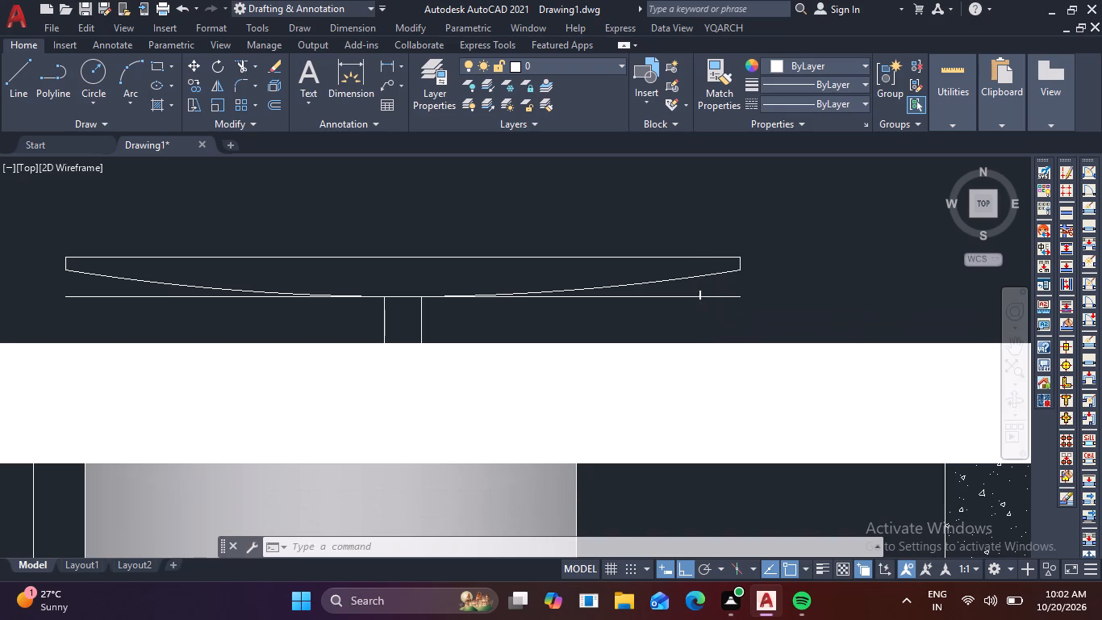
left_click(746, 304)
left_click(722, 288)
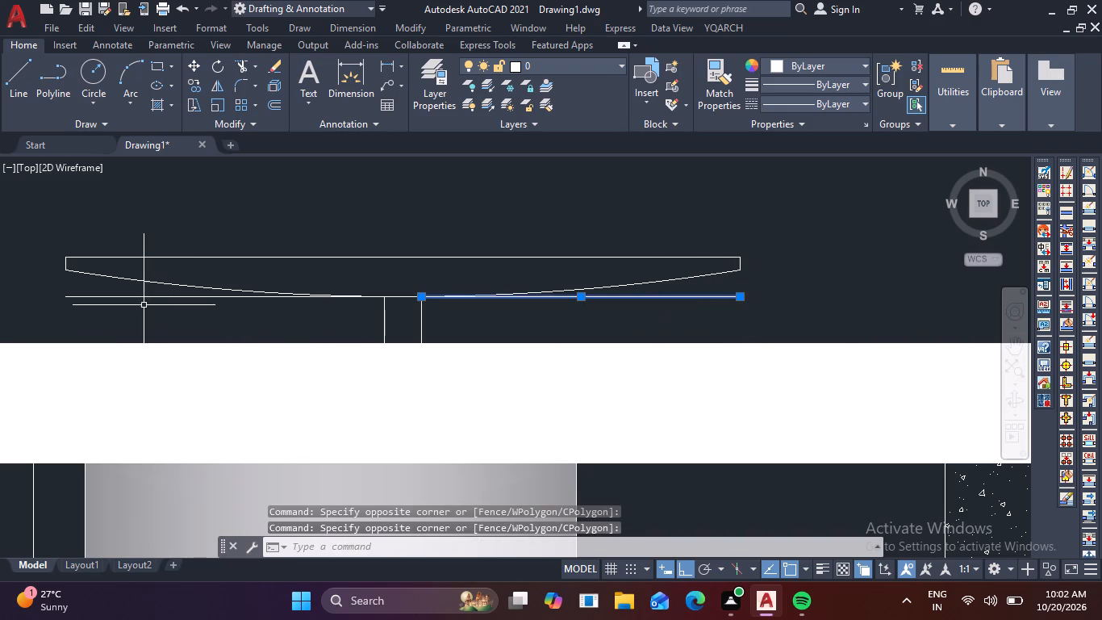
left_click(144, 305)
left_click(91, 295)
key("Delete")
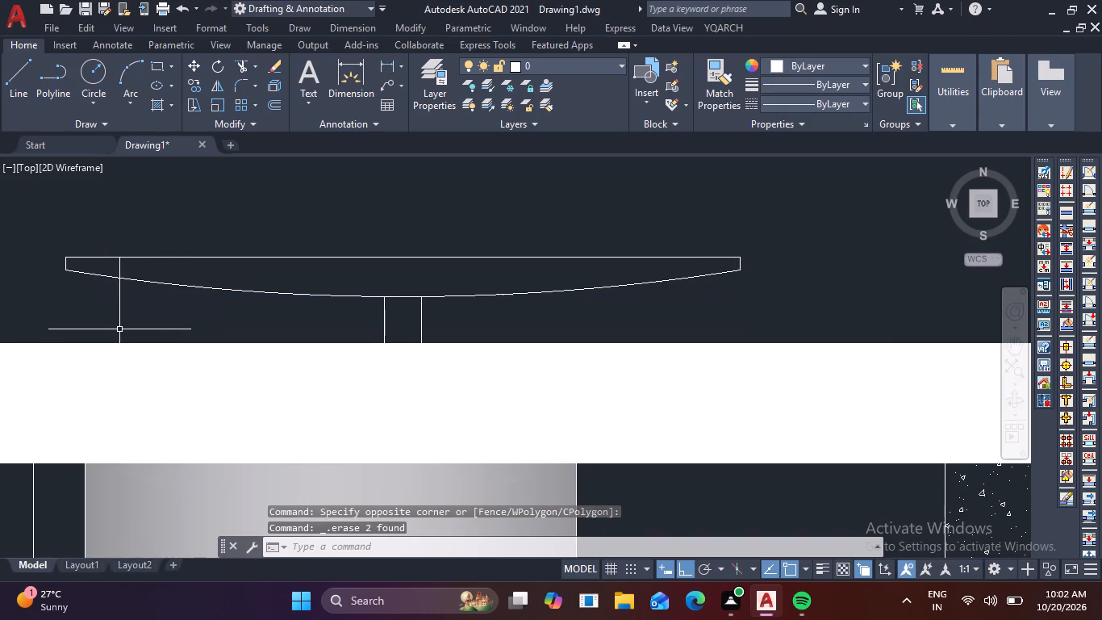
Copy the whole wall-mounted fixture from its base at the wall onto the south wall of the 14'X12' bedroom.
scroll(130, 321, "down", 2)
scroll(486, 320, "down", 1)
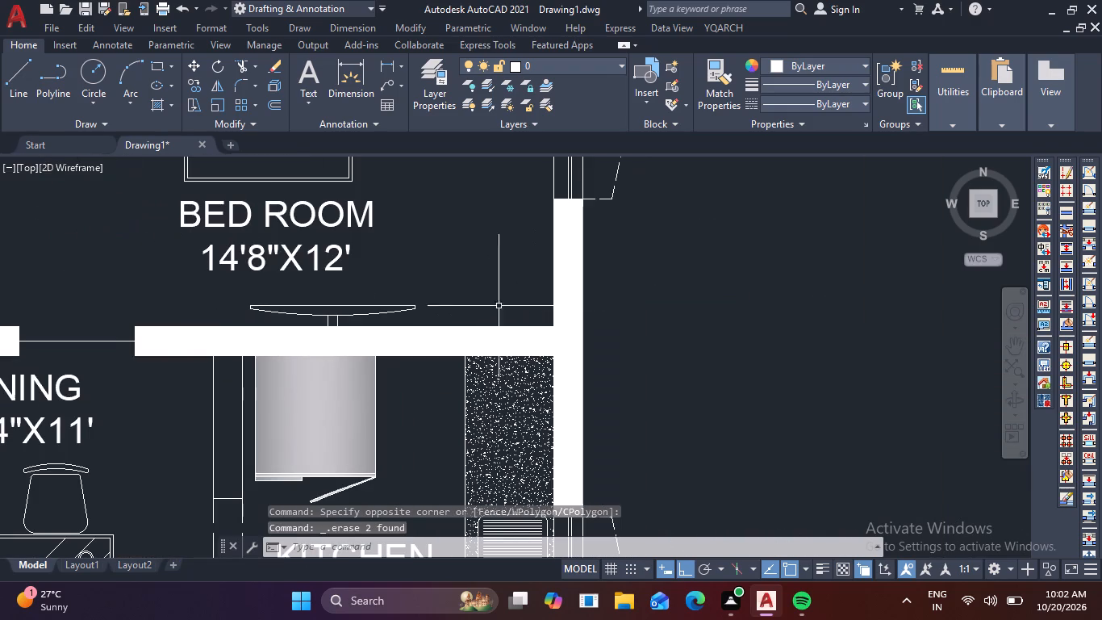
middle_click_drag(455, 312, 614, 274)
scroll(507, 285, "up", 2)
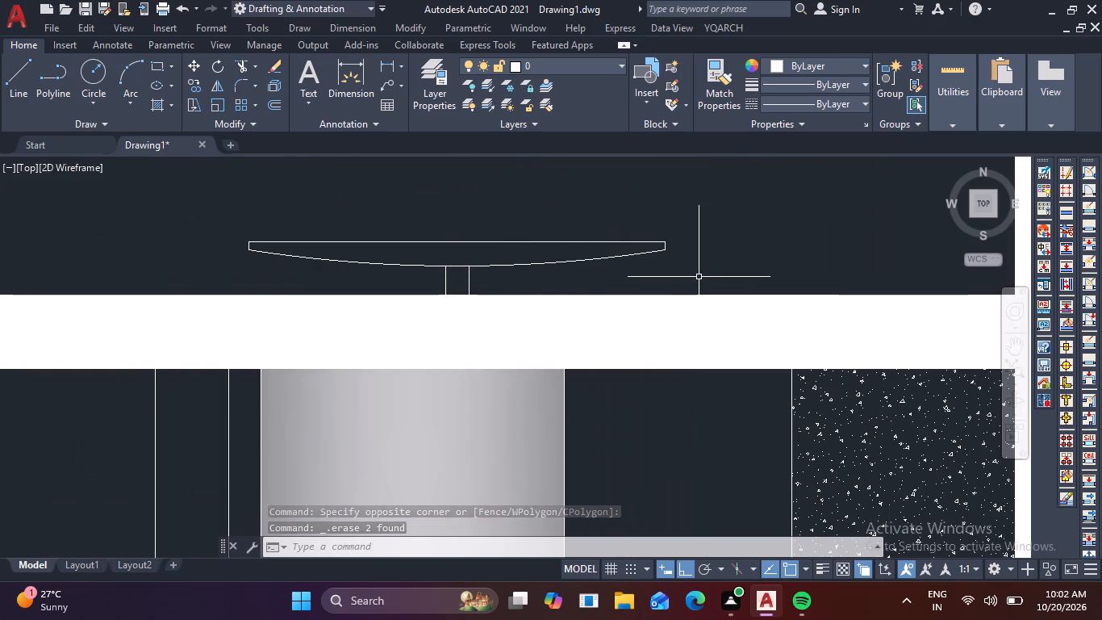
left_click(699, 277)
left_click(224, 217)
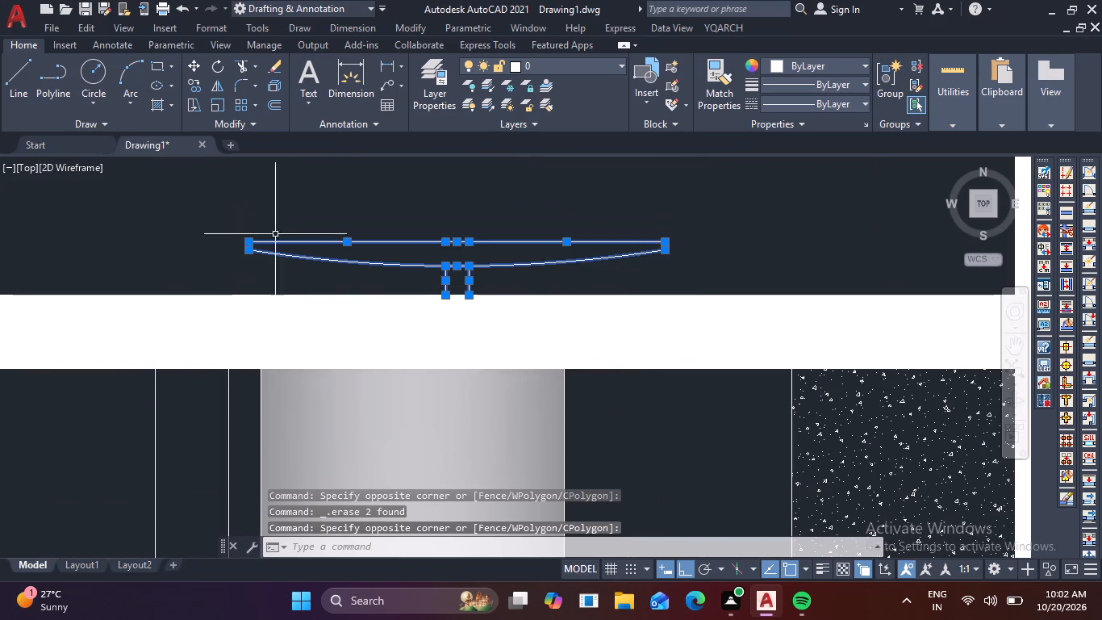
key("c")
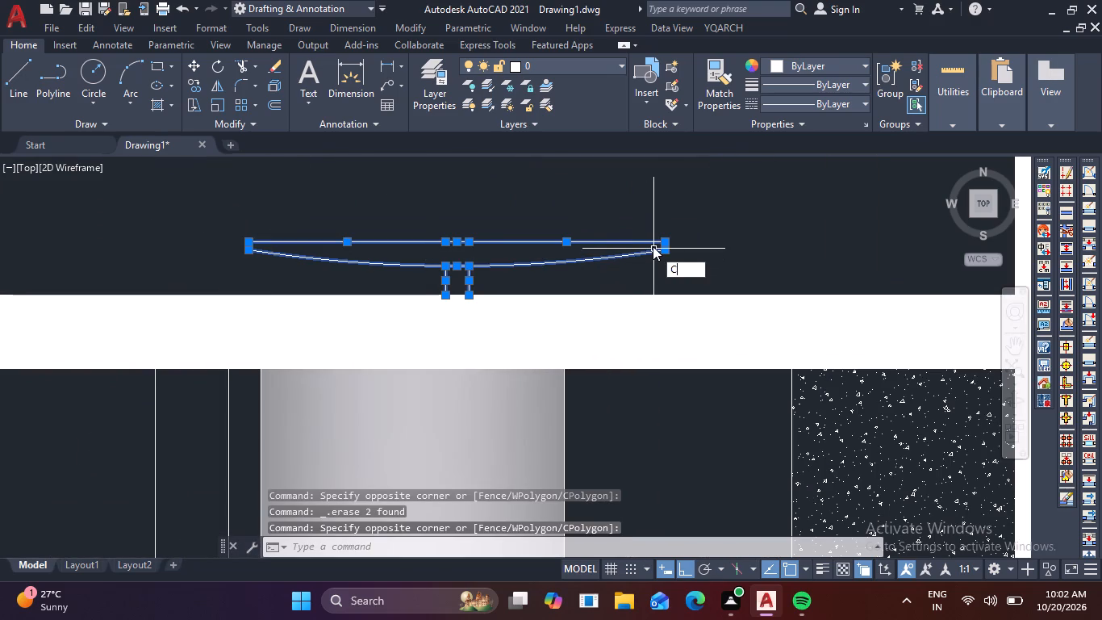
key("o")
key("space")
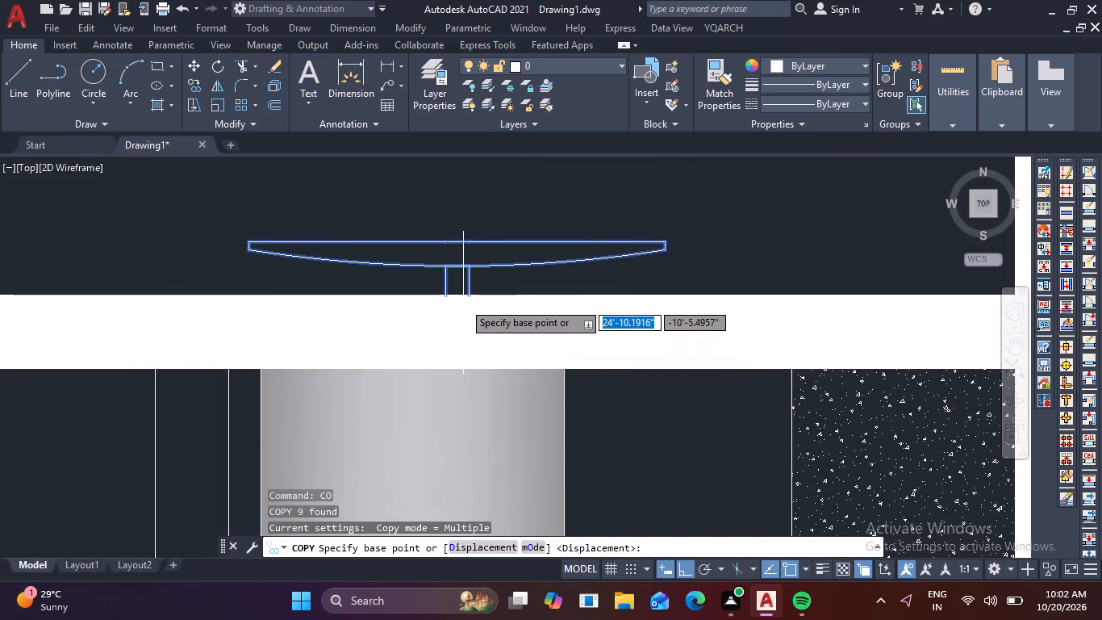
left_click(465, 294)
scroll(364, 316, "down", 2)
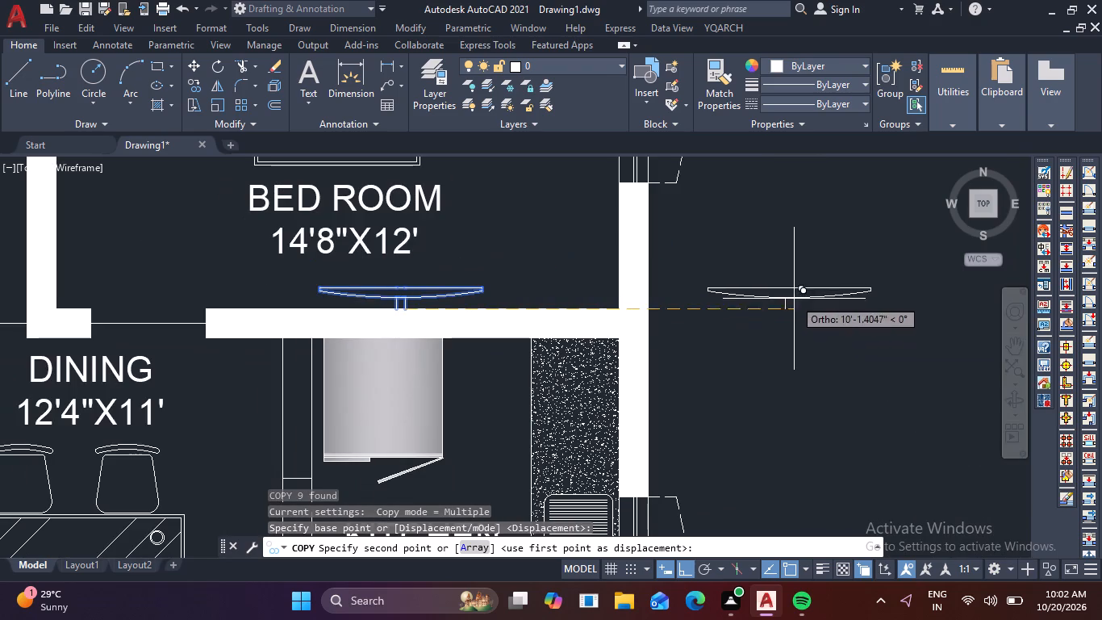
middle_click_drag(698, 320, 1069, 275)
scroll(698, 320, "down", 1)
scroll(469, 262, "up", 3)
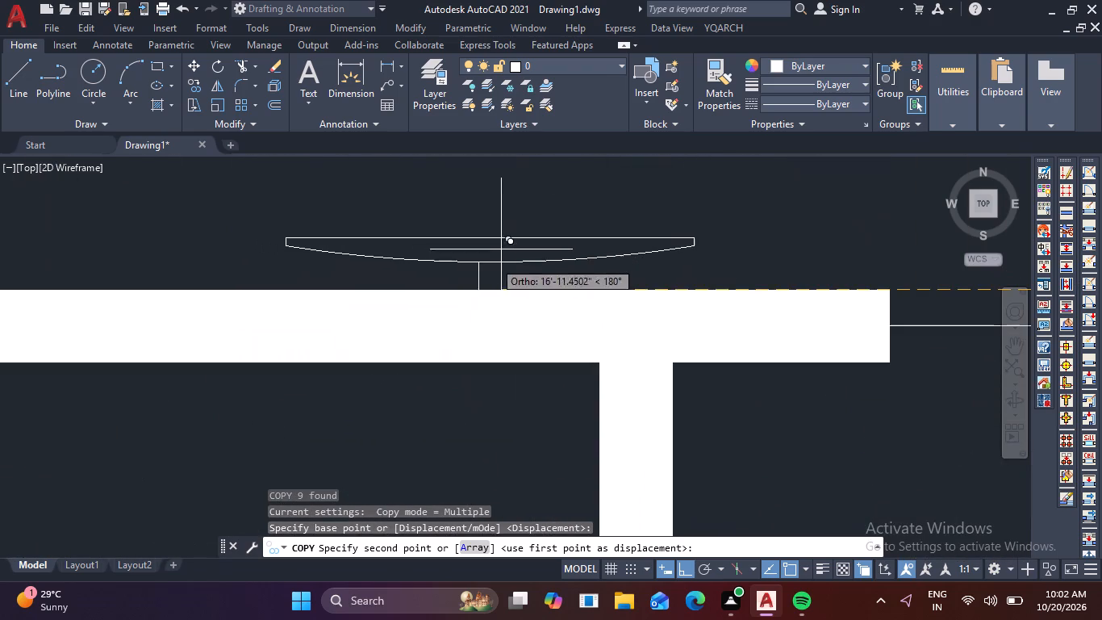
scroll(486, 292, "down", 2)
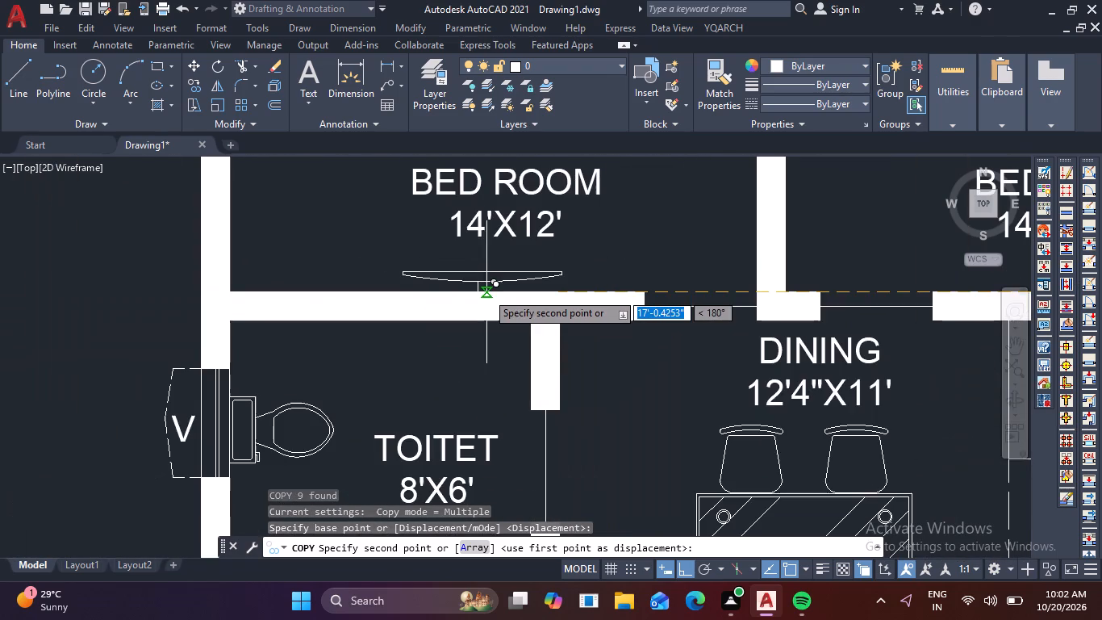
left_click(488, 290)
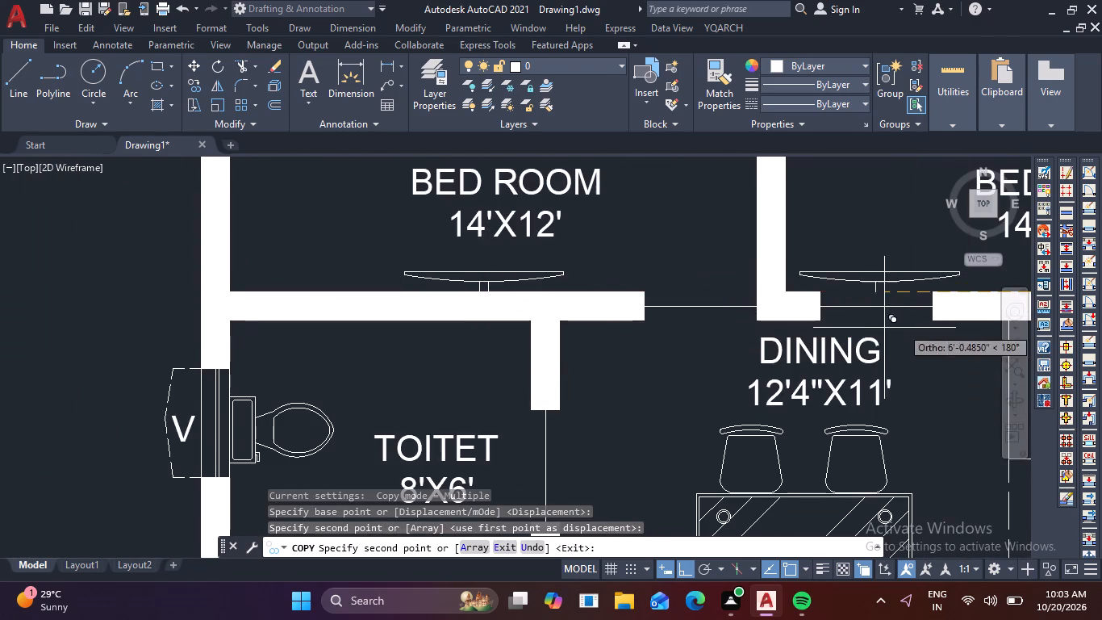
Place another copy of the fixture in the empty space outside the building, east of the 14'8"X12' bedroom.
scroll(903, 326, "down", 1)
middle_click_drag(808, 331, 215, 343)
left_click(718, 335)
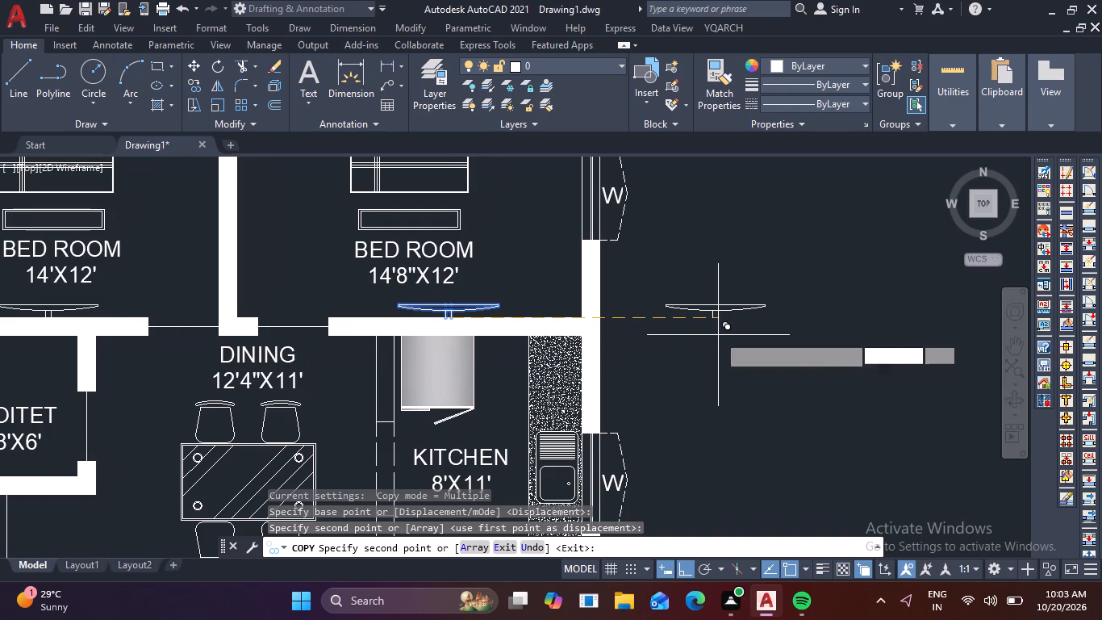
key("Escape")
Rotate the fixture copy outside the building 180° about its base.
left_click_drag(645, 280, 691, 304)
left_click(875, 360)
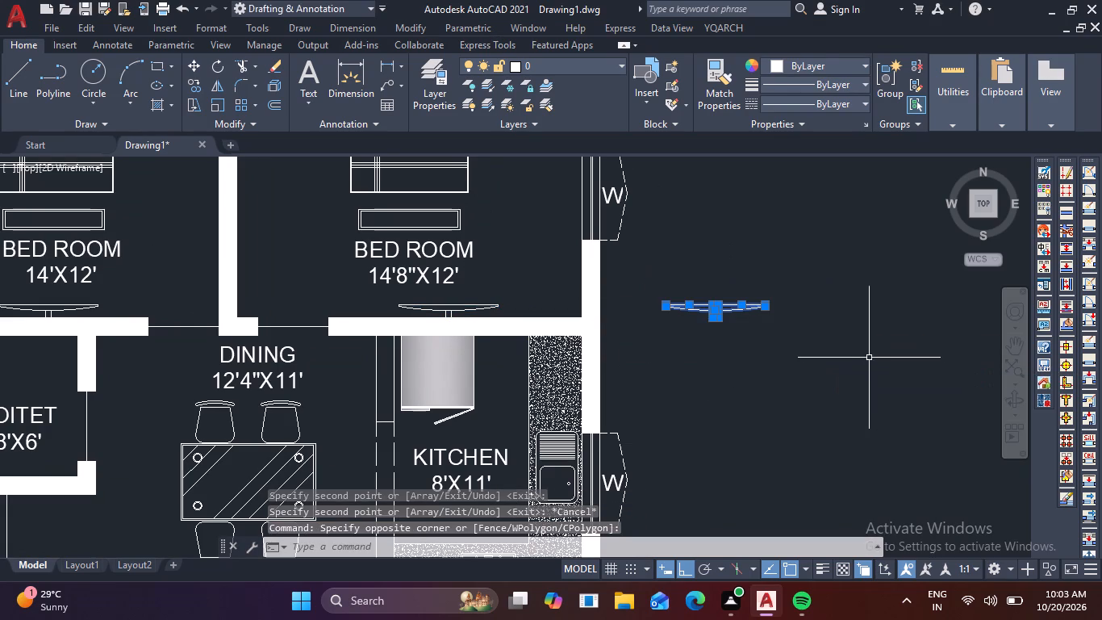
key("r")
key("o")
key("space")
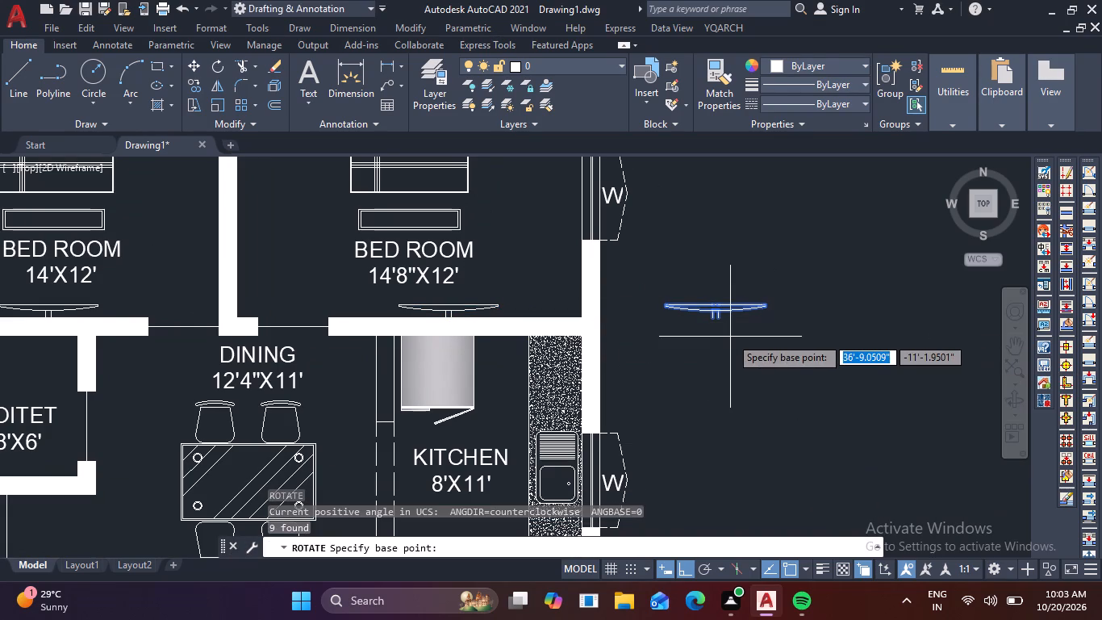
left_click(718, 325)
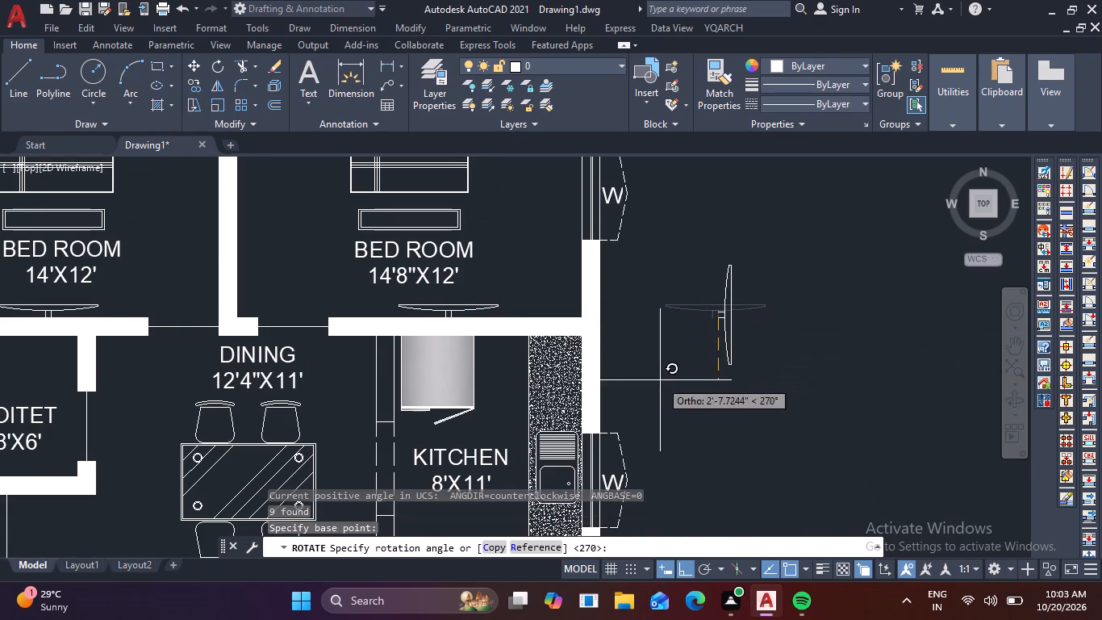
left_click(635, 320)
Move the rotated fixture from its base end onto the north wall of the 11'9"X13'6" bedroom, above the room label.
left_click_drag(645, 295, 712, 313)
left_click(833, 384)
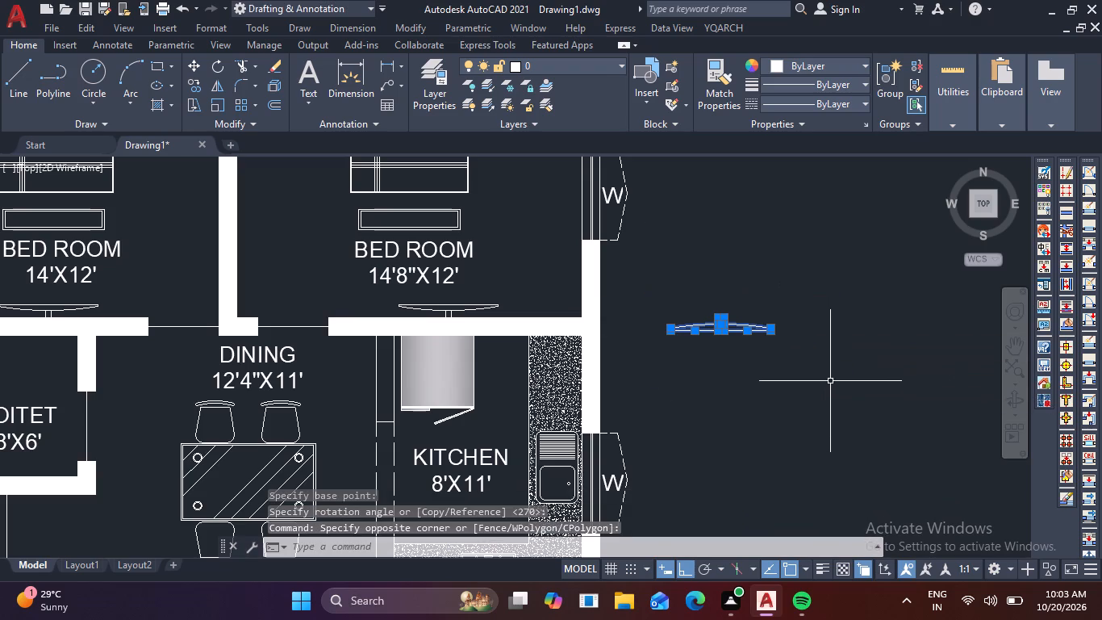
key("v")
key("BackSpace")
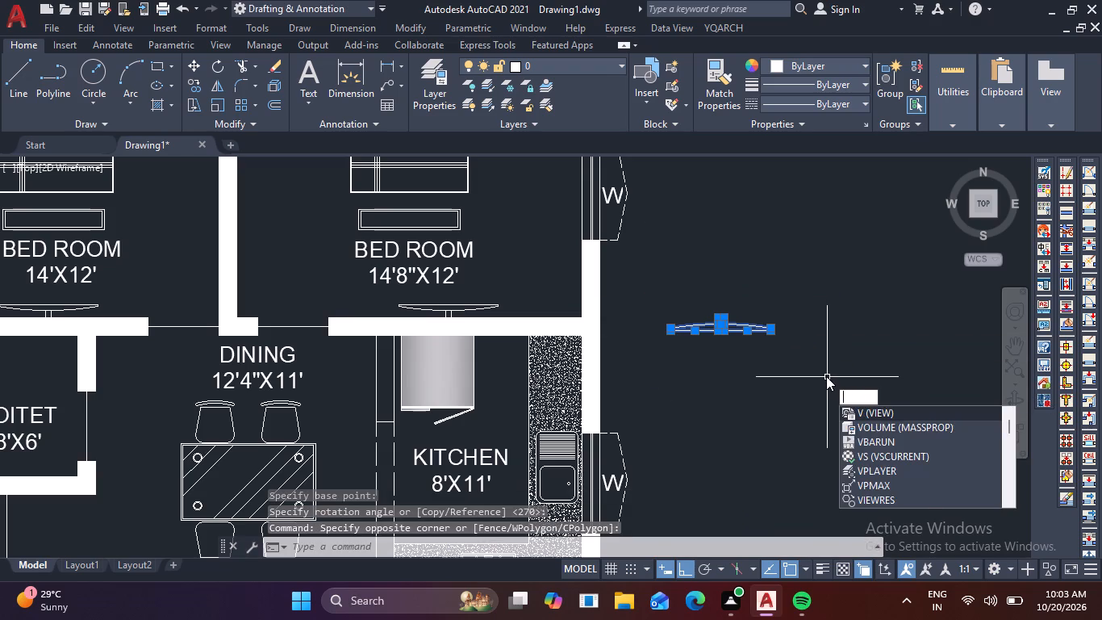
type("CO")
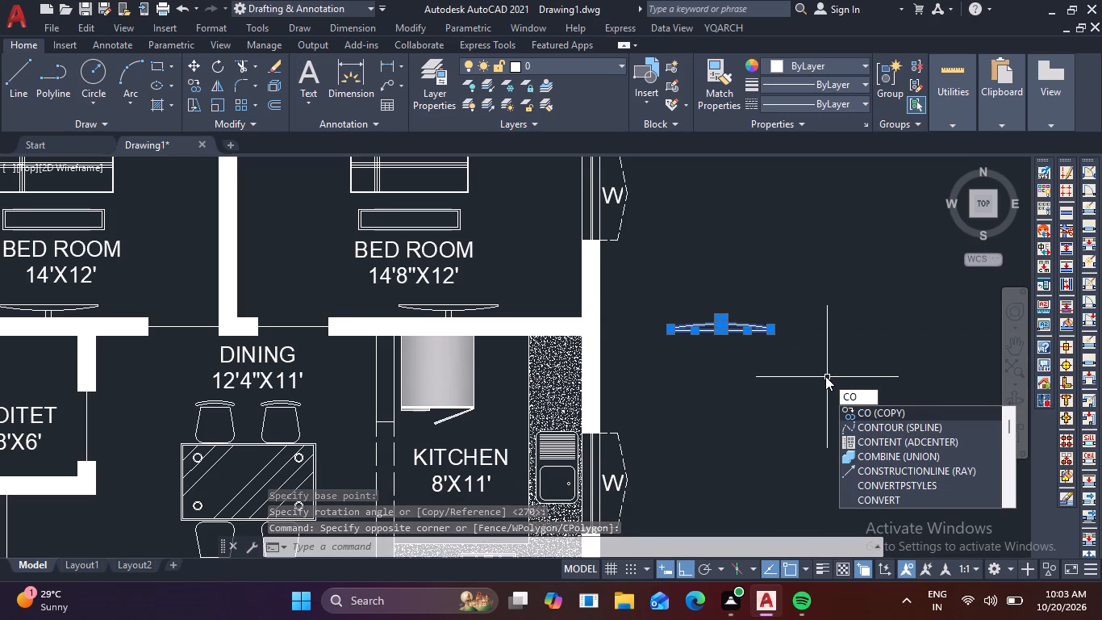
key("BackSpace")
key("BackSpace")
type("M")
key("space")
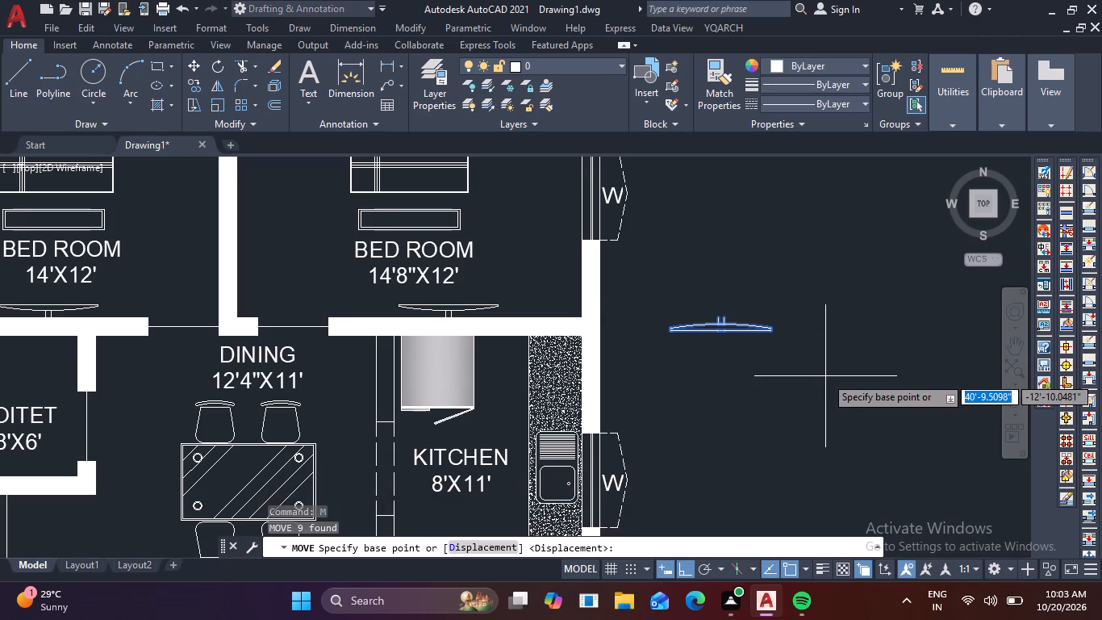
scroll(743, 333, "up", 1)
left_click(701, 304)
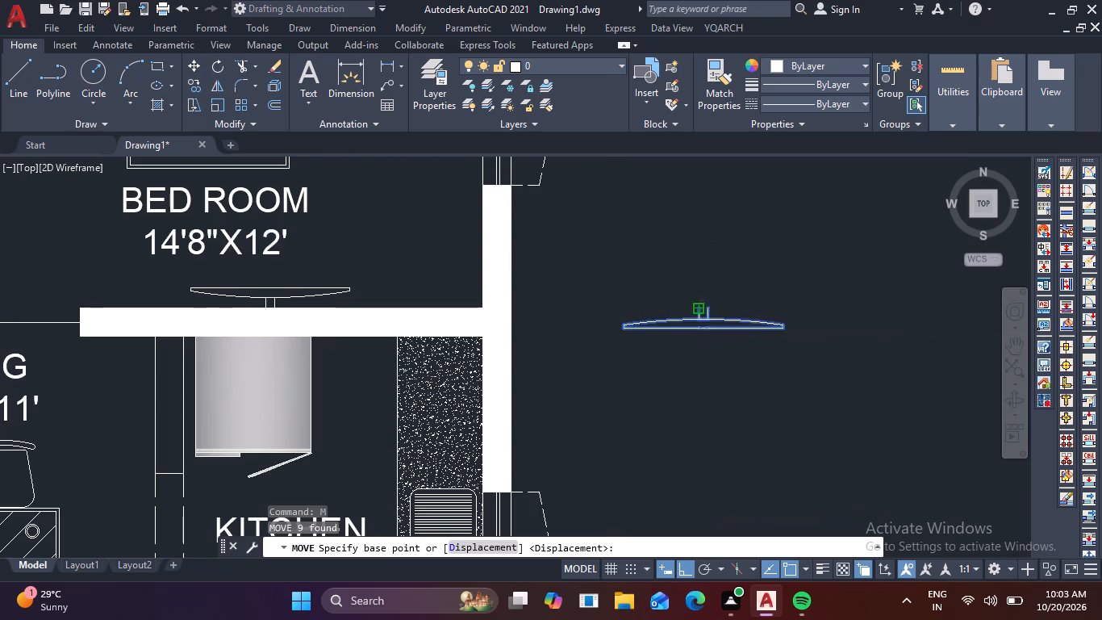
scroll(663, 448, "down", 2)
middle_click_drag(674, 432, 698, 358)
key("F8")
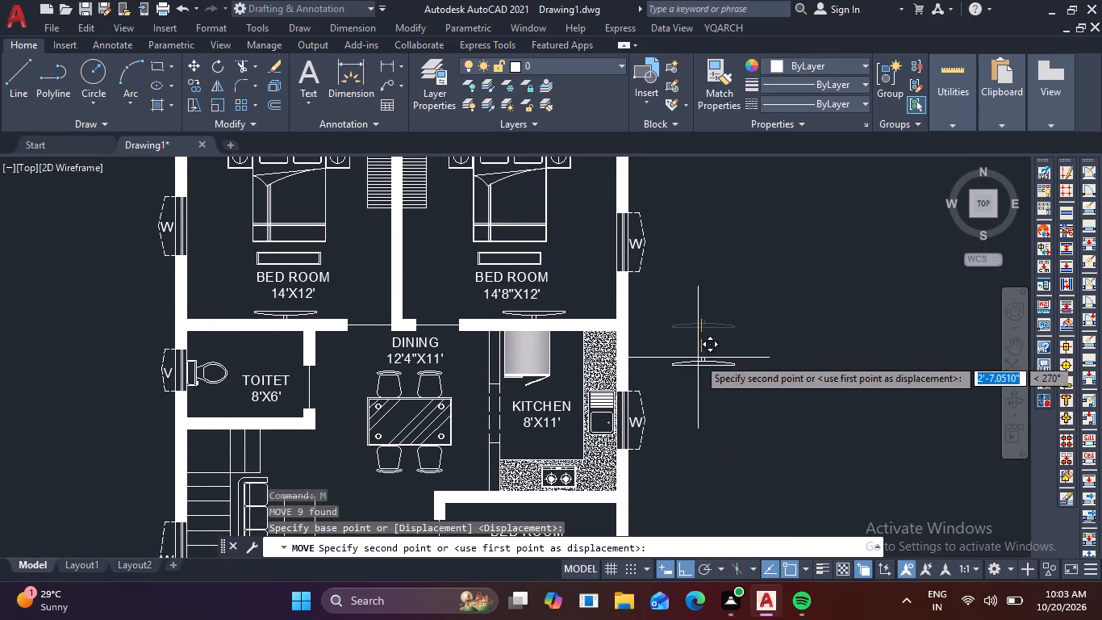
middle_click_drag(603, 426, 677, 271)
scroll(591, 364, "up", 2)
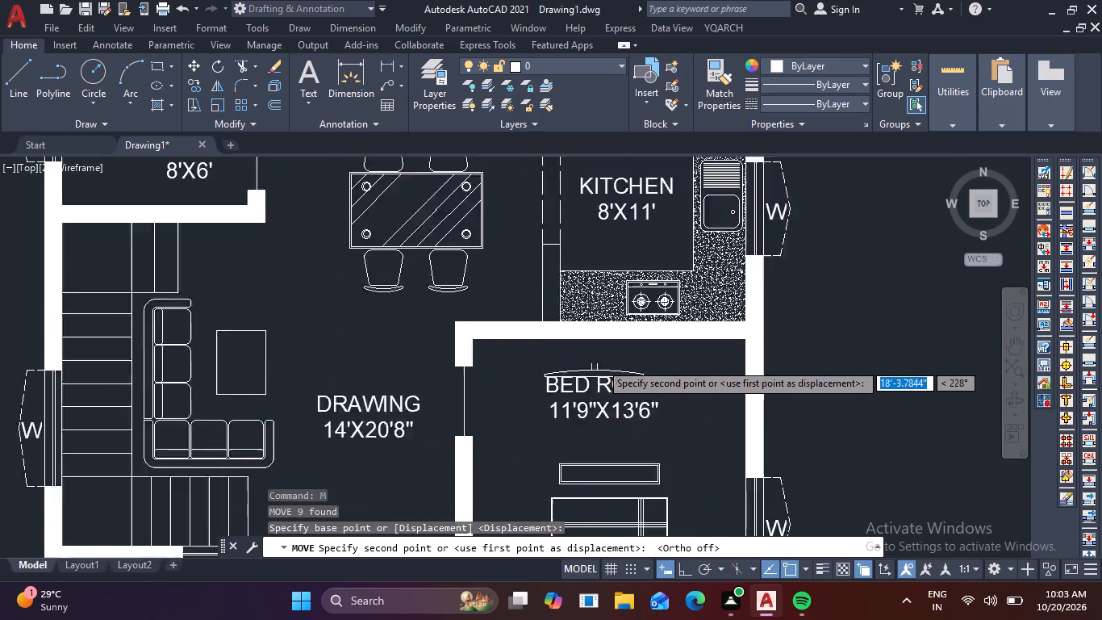
scroll(602, 362, "up", 2)
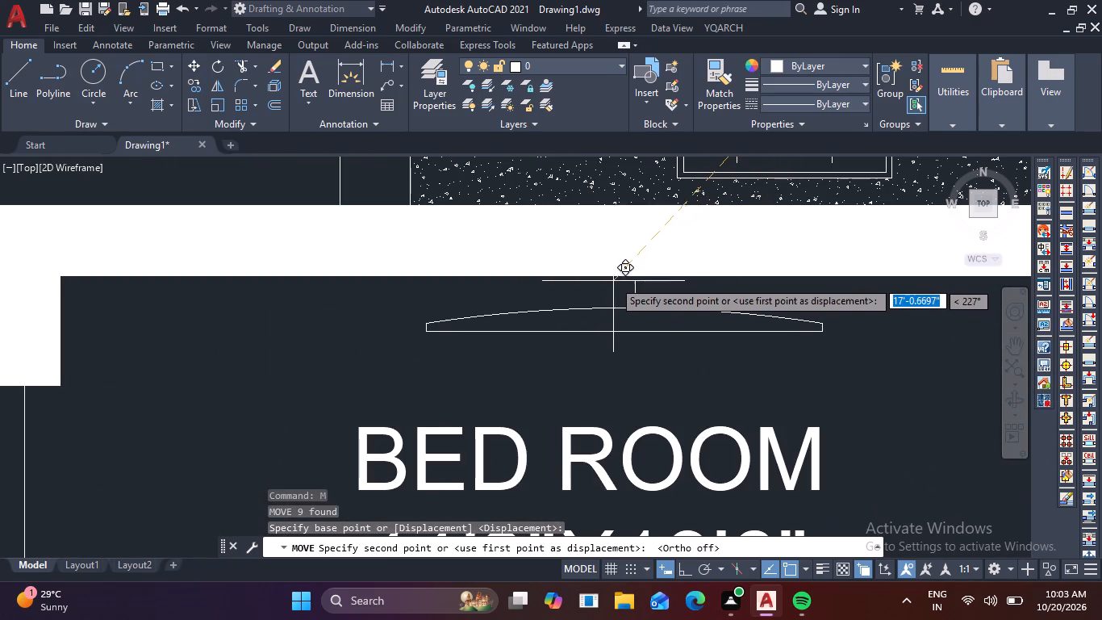
left_click(612, 274)
Examine the floor plan's rooms, fixtures and labels, including the road-side front and the 11'9"X13'6" bedroom.
scroll(611, 320, "down", 3)
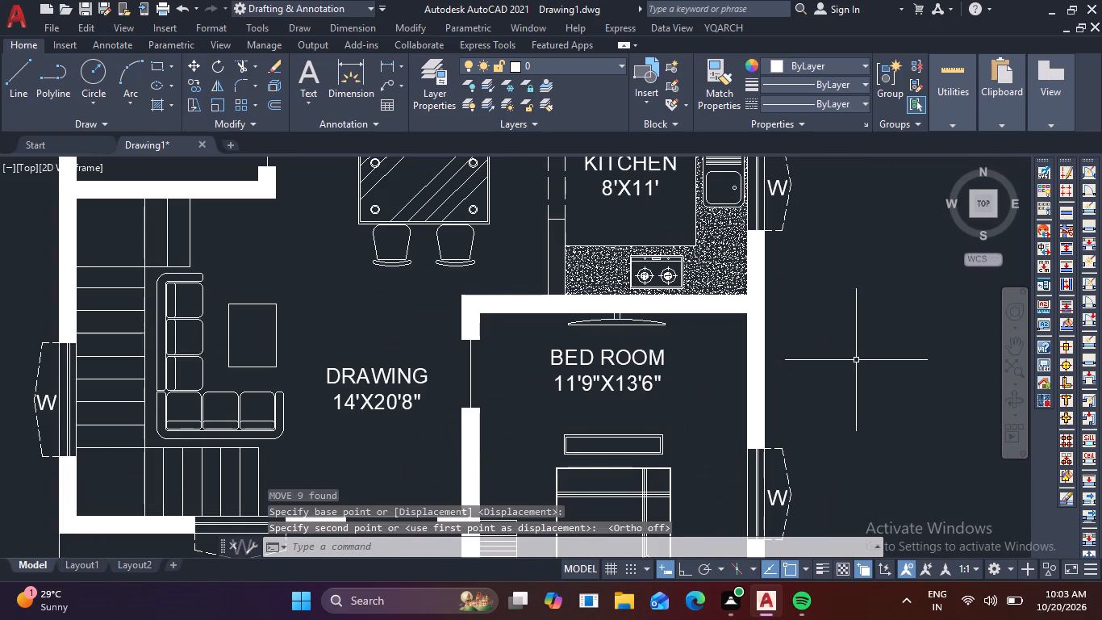
scroll(857, 360, "down", 1)
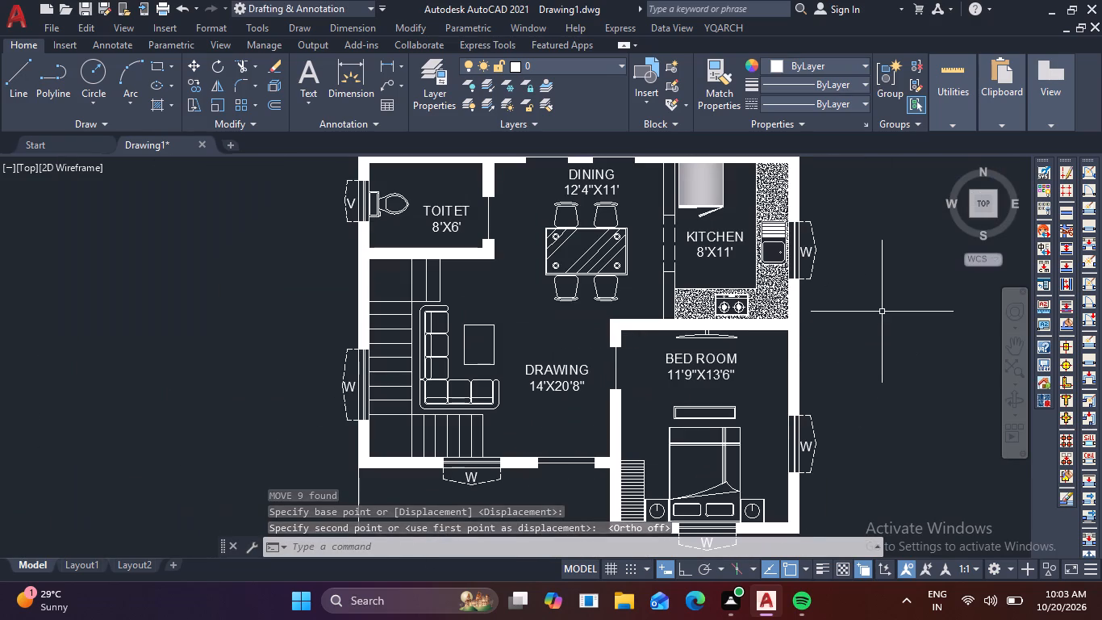
middle_click_drag(882, 325, 881, 410)
scroll(884, 383, "down", 1)
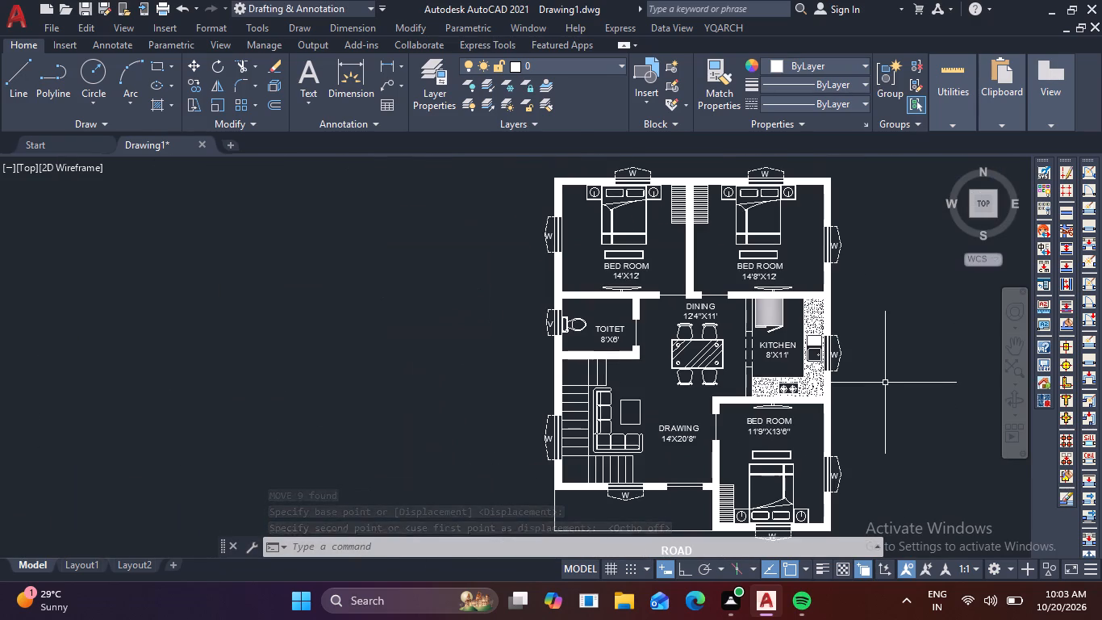
middle_click_drag(883, 278, 891, 243)
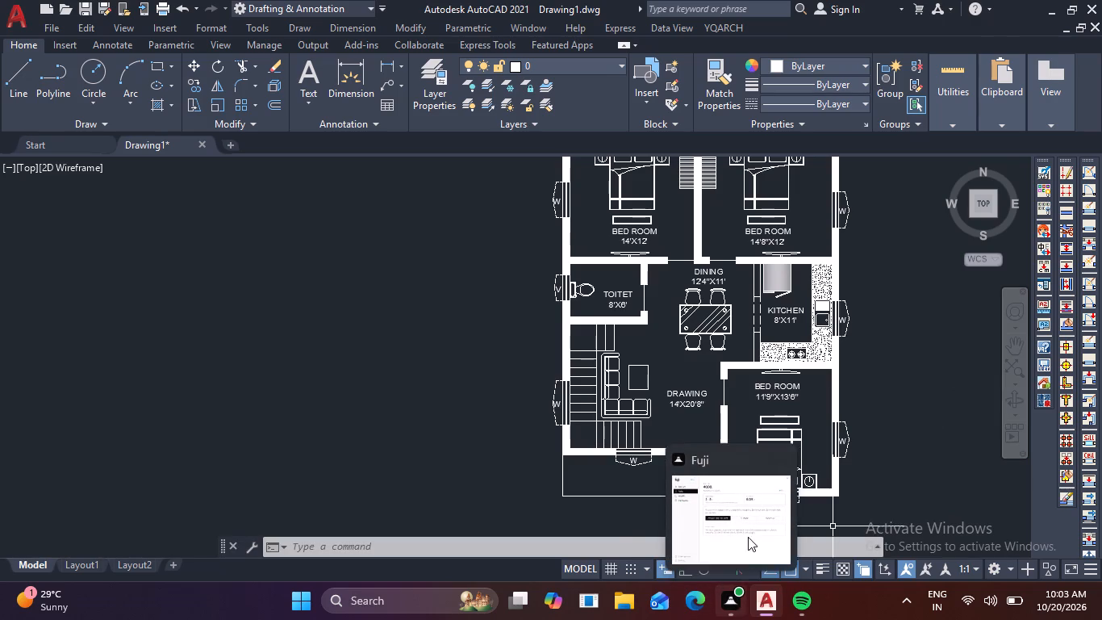
scroll(774, 409, "down", 2)
scroll(764, 368, "up", 2)
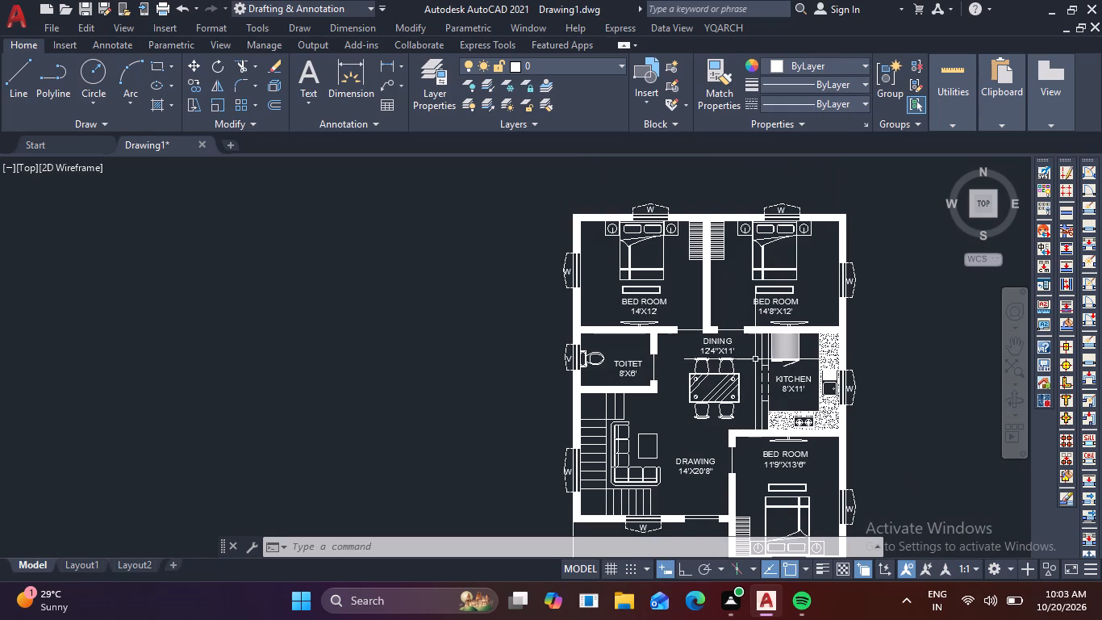
middle_click_drag(719, 325, 514, 238)
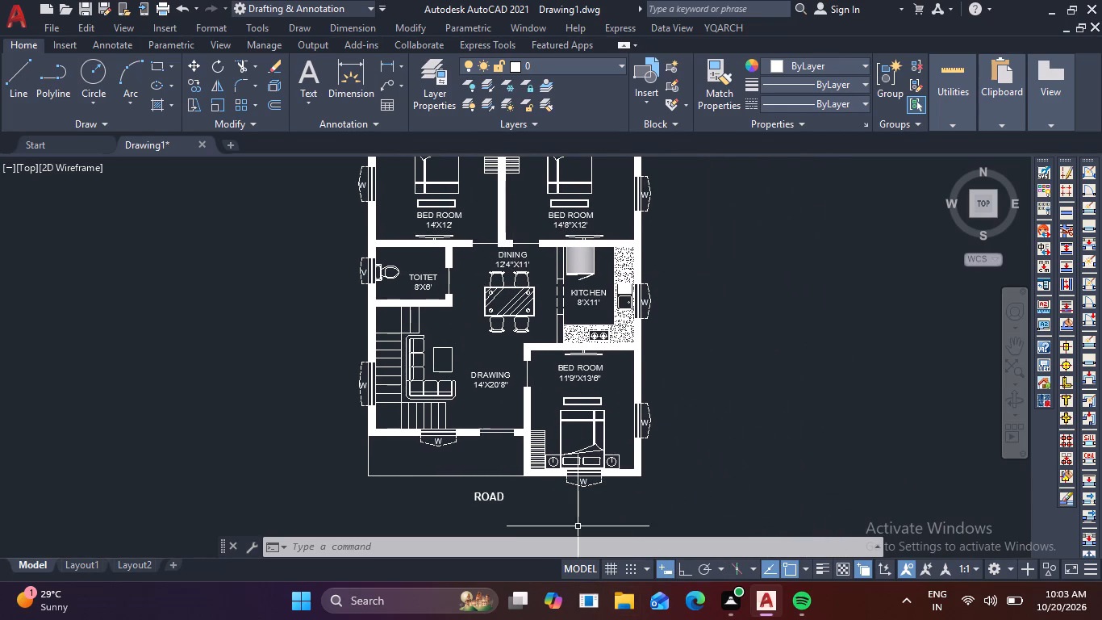
scroll(618, 521, "up", 2)
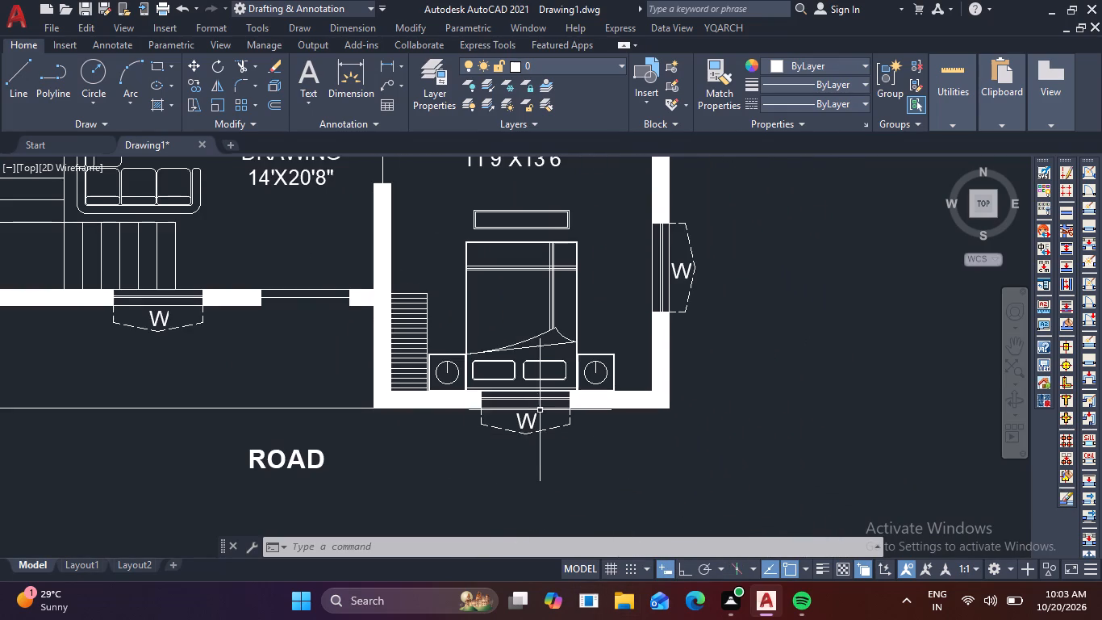
scroll(224, 452, "down", 1)
middle_click_drag(211, 438, 300, 450)
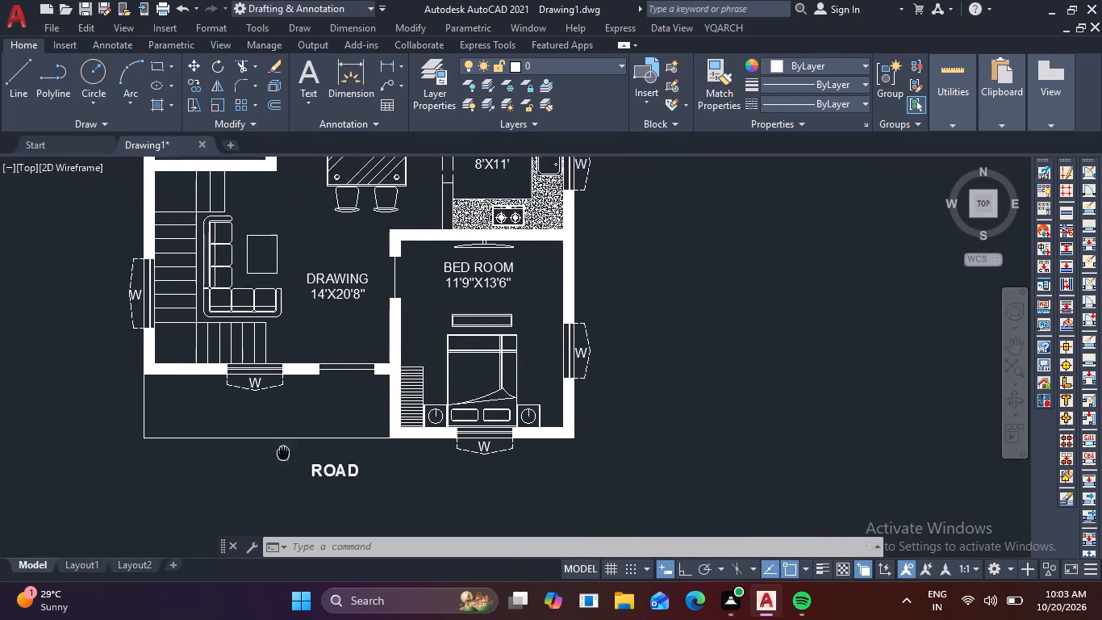
middle_click_drag(300, 450, 387, 432)
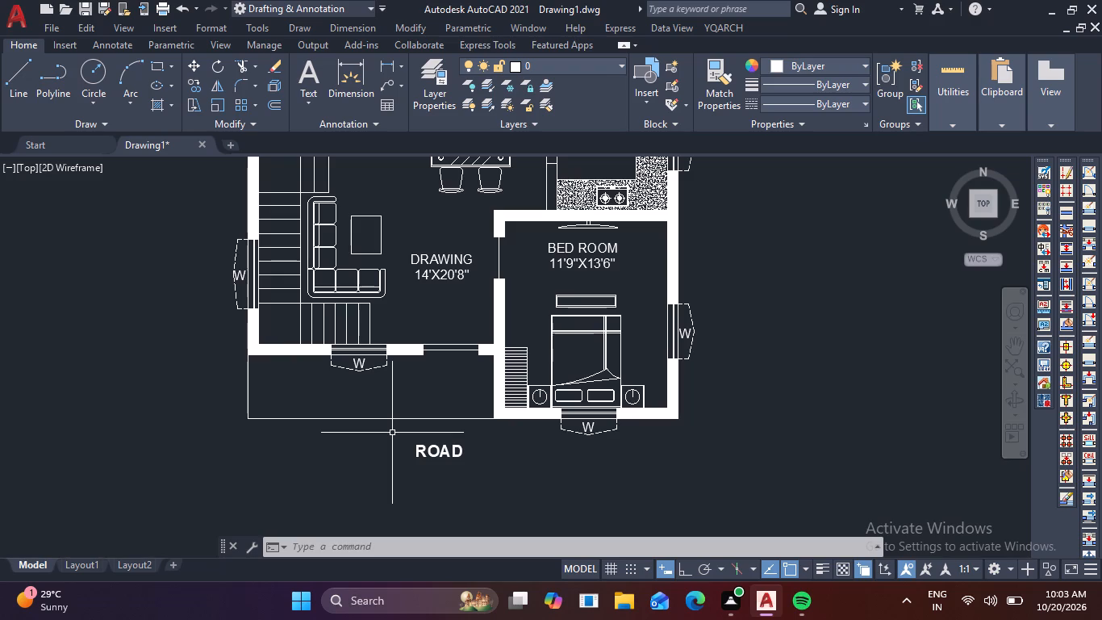
scroll(579, 212, "up", 3)
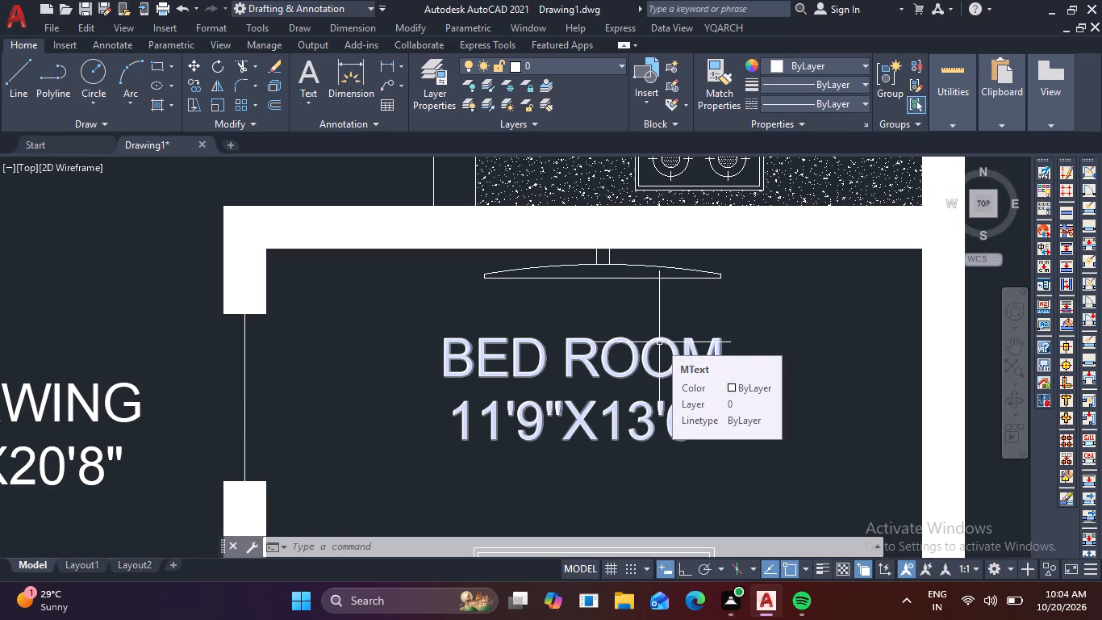
scroll(620, 337, "down", 1)
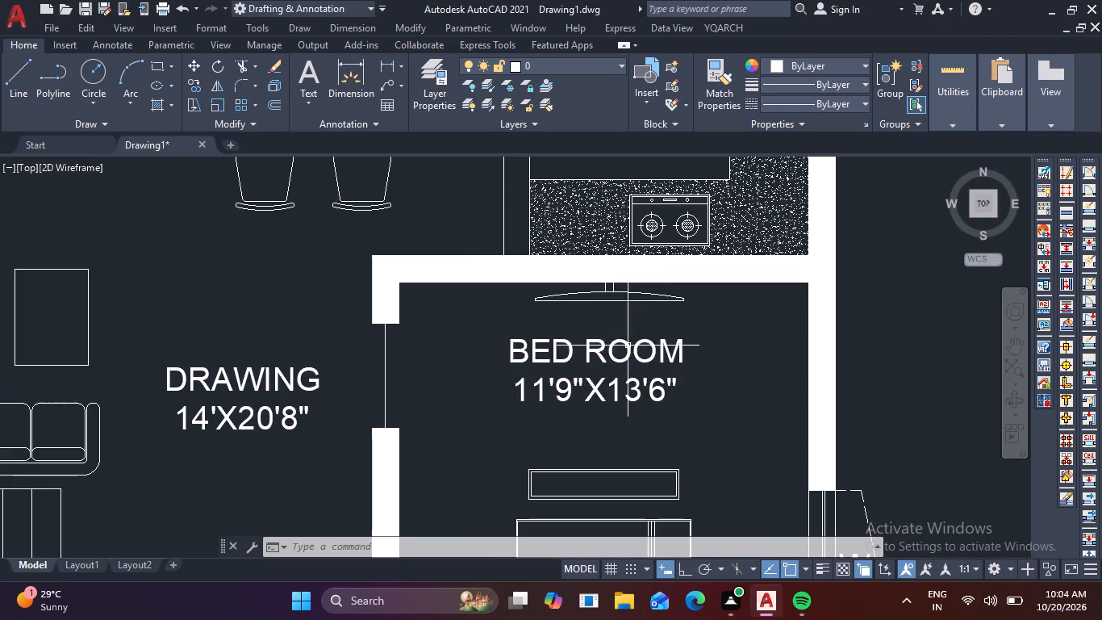
scroll(707, 351, "down", 1)
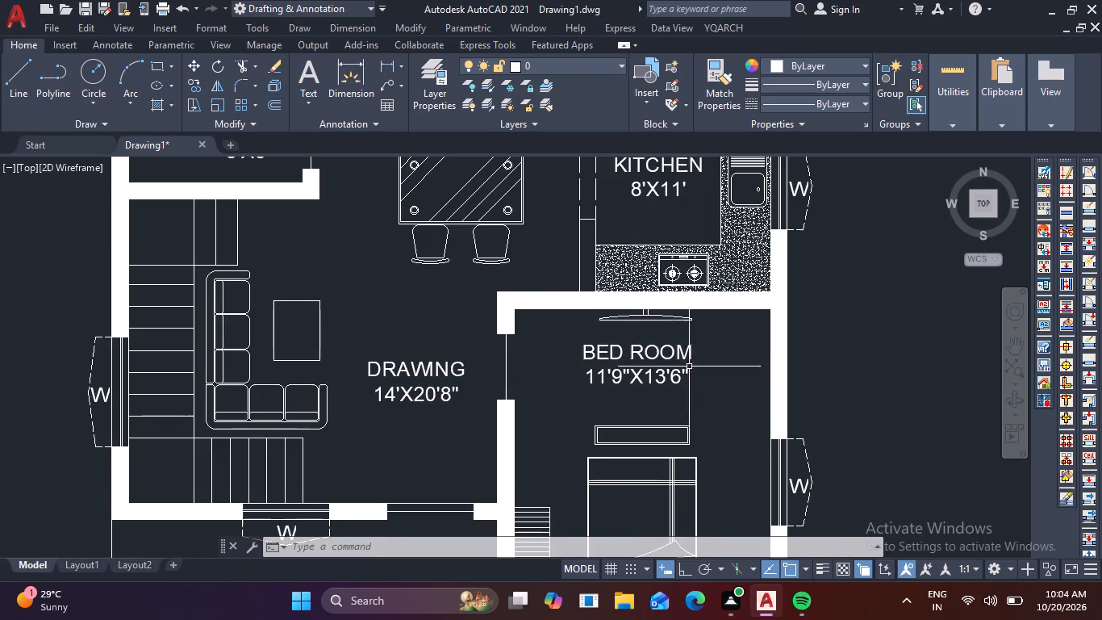
scroll(673, 372, "down", 2)
Copy the 14'X12' bedroom label to the empty space outside the building, west of that bedroom.
middle_click_drag(541, 290, 582, 429)
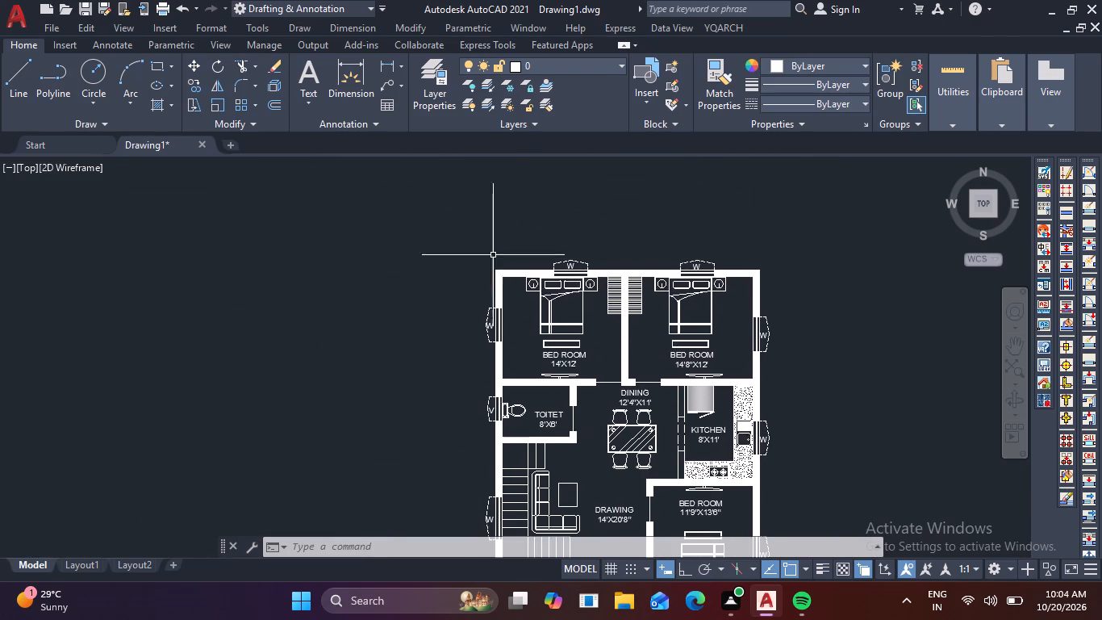
scroll(497, 252, "up", 2)
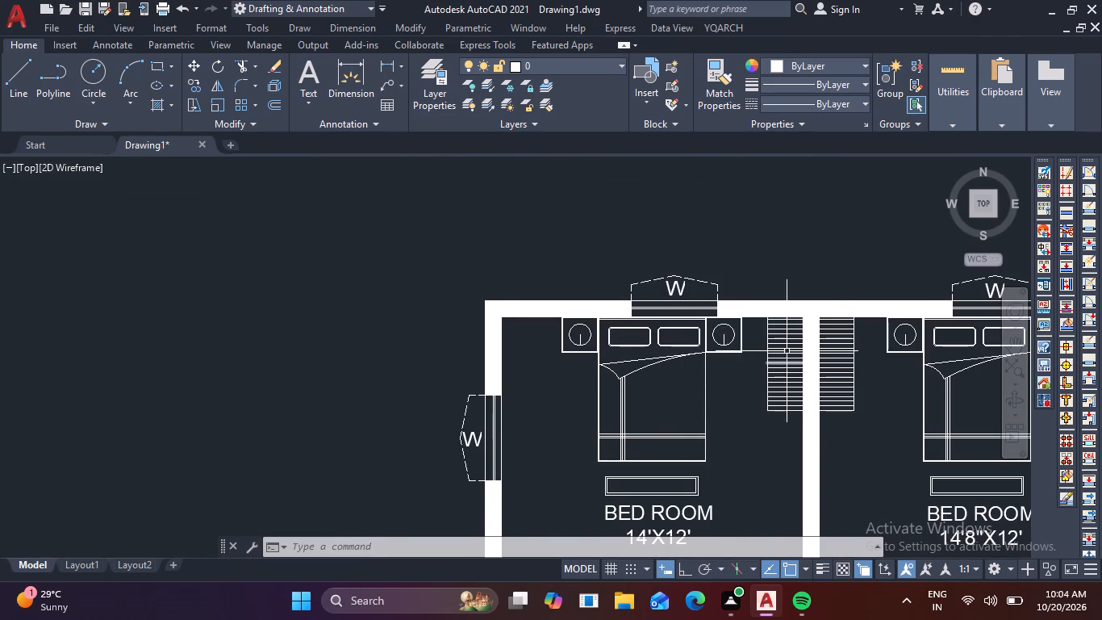
middle_click_drag(657, 470, 627, 346)
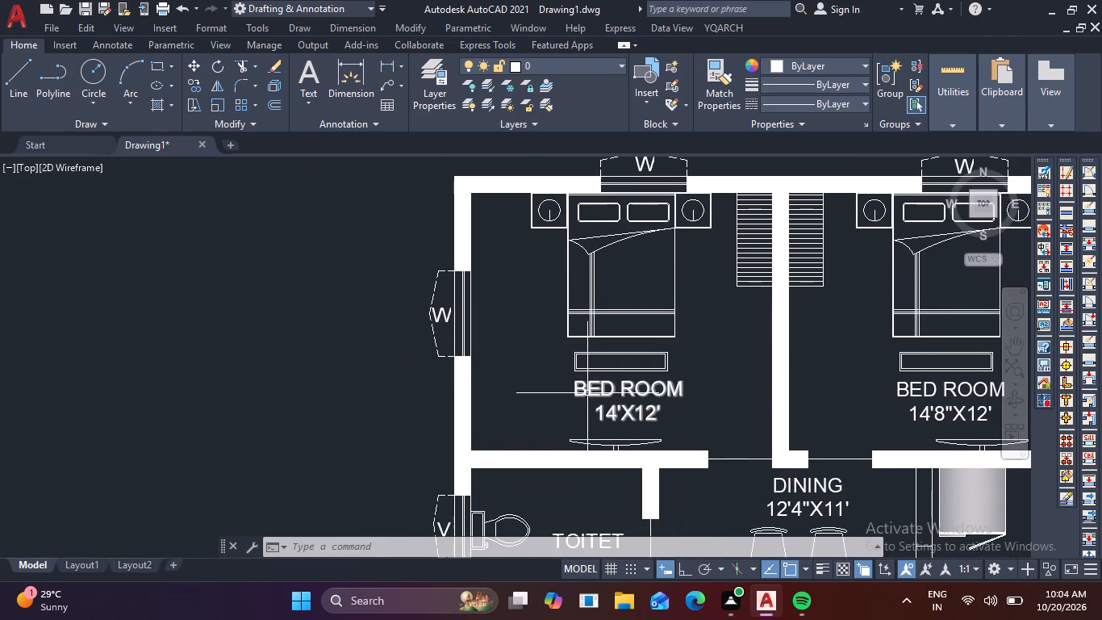
left_click(588, 393)
type("CO")
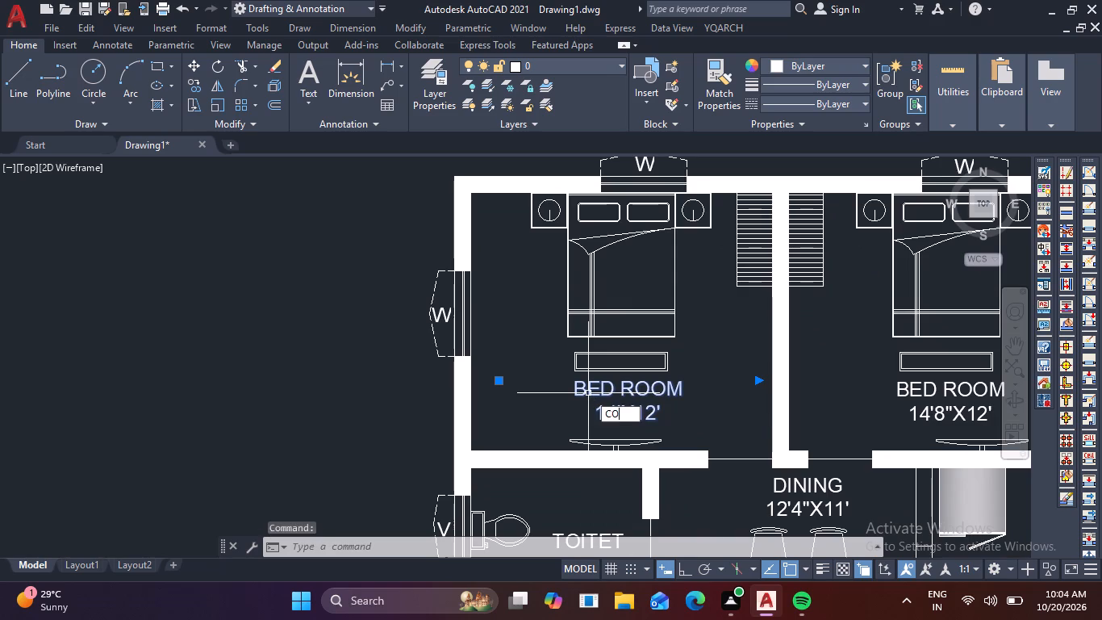
key("space")
left_click(561, 370)
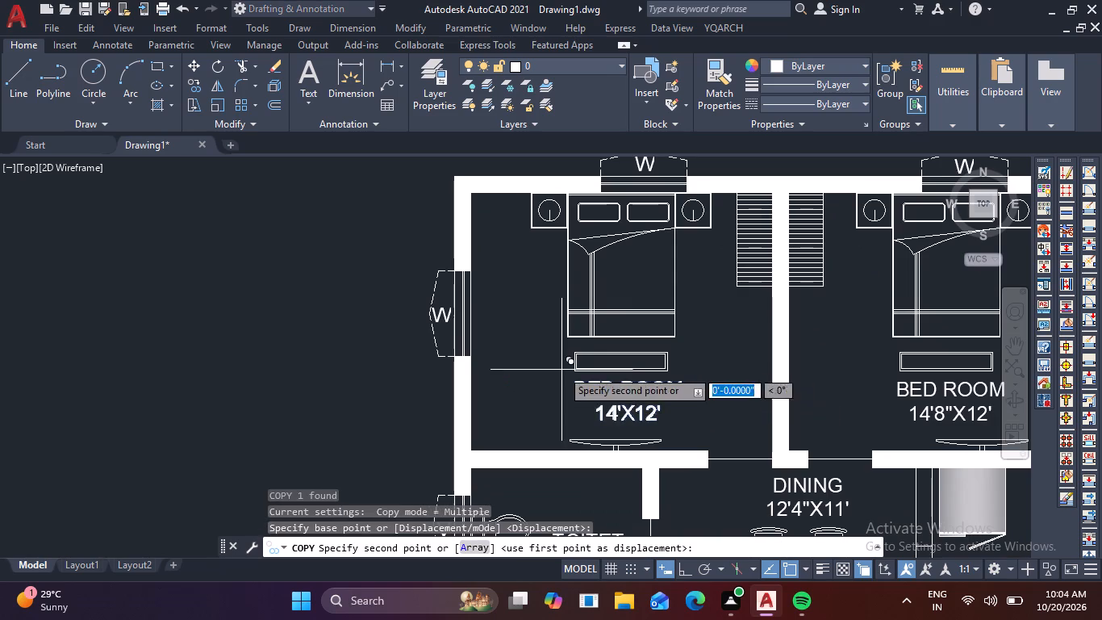
left_click(232, 241)
key("Escape")
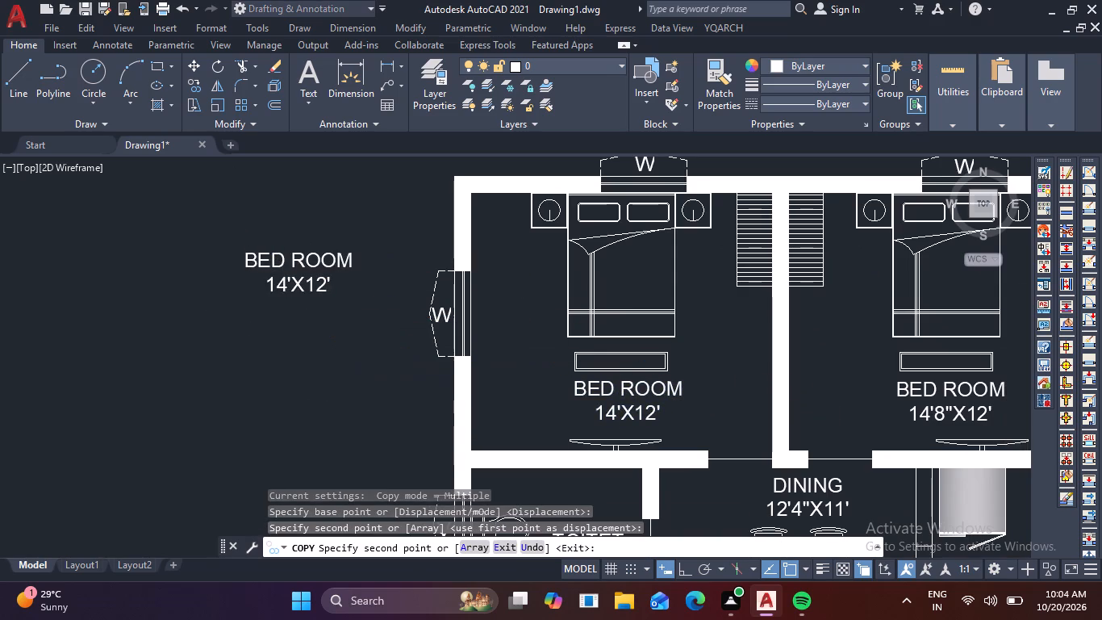
Replace the text of the bedroom label copy outside the building with WARDROBE.
double_click(324, 283)
left_click(355, 296)
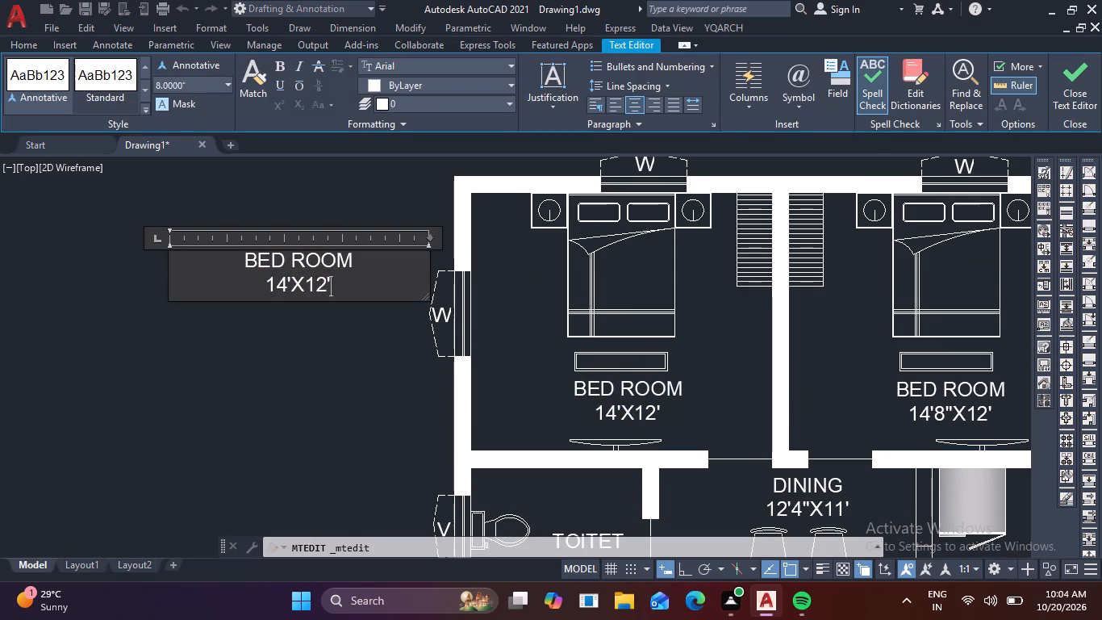
key("BackSpace")
key("BackSpace")
key("BackSpace")
key("BackSpace")
key("BackSpace")
key("BackSpace")
key("BackSpace")
key("BackSpace")
key("BackSpace")
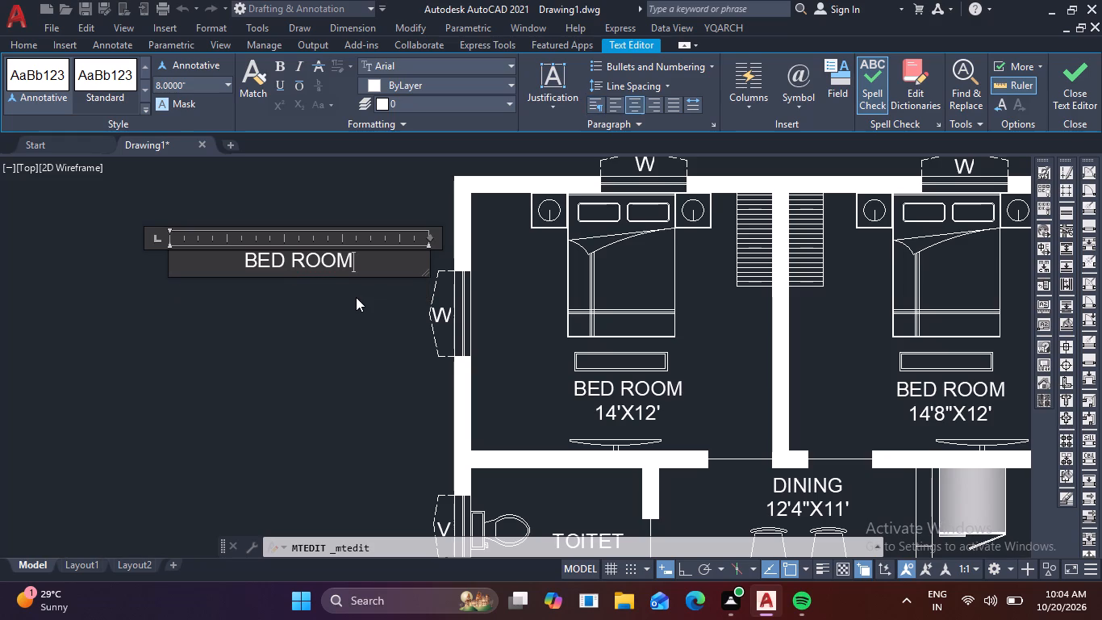
key("BackSpace")
key("BackSpace")
key("BackSpace")
key("BackSpace")
key("BackSpace")
key("BackSpace")
key("BackSpace")
key("BackSpace")
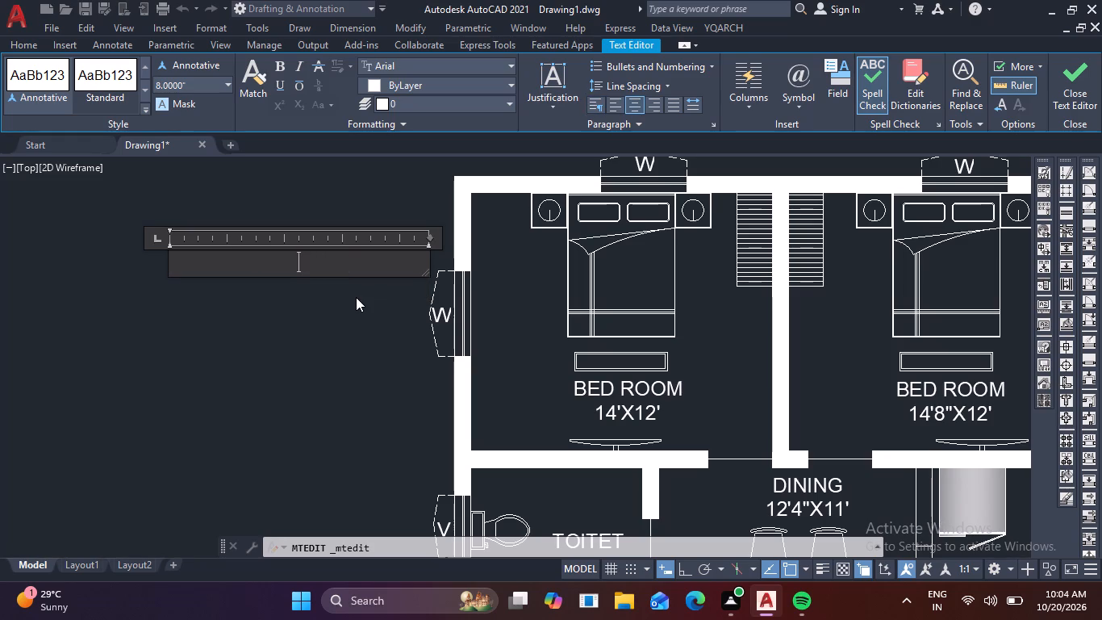
type("WA")
key("r")
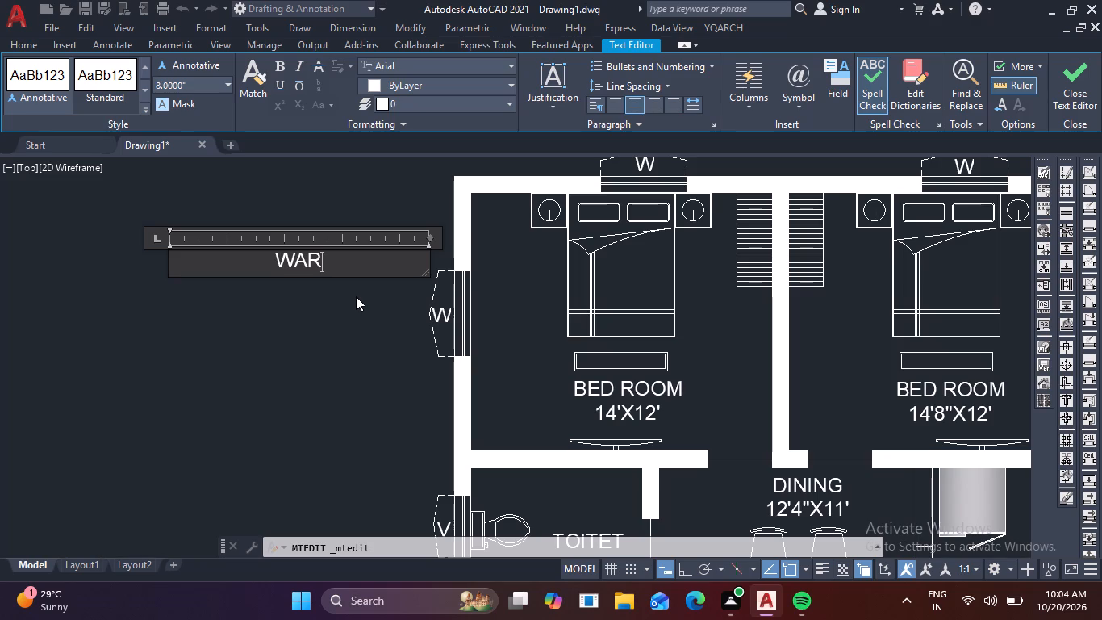
key("d")
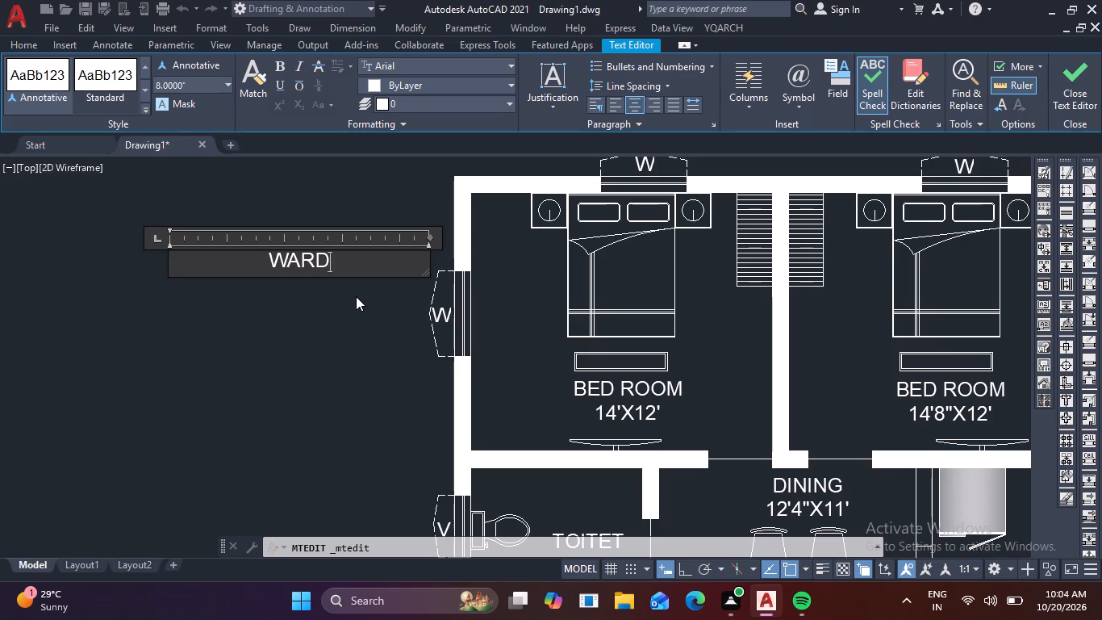
key("r")
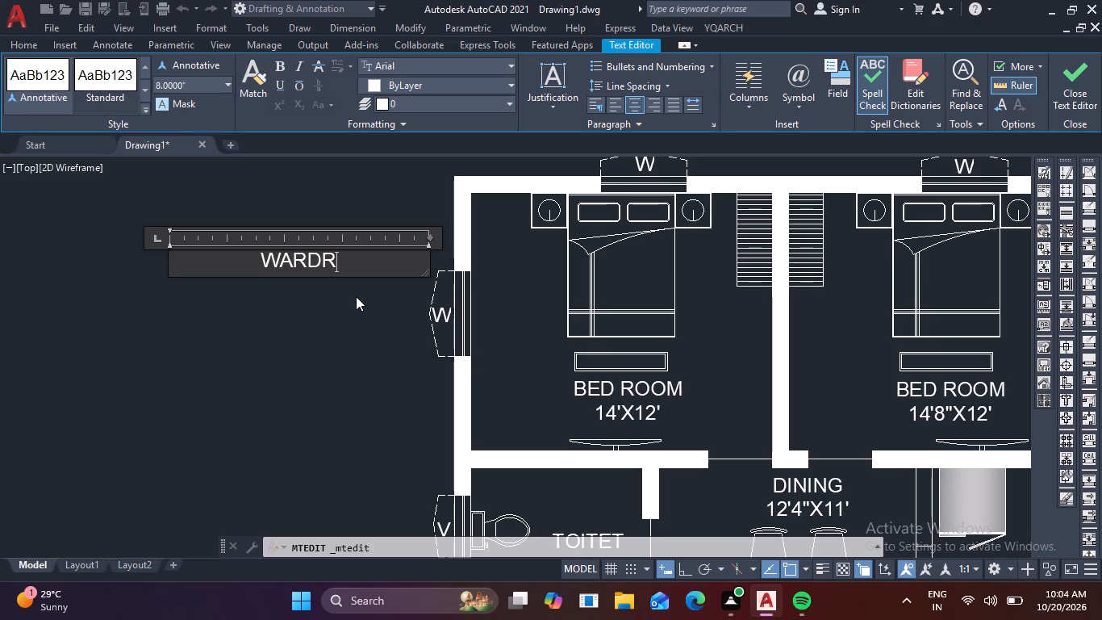
key("o")
type("BE")
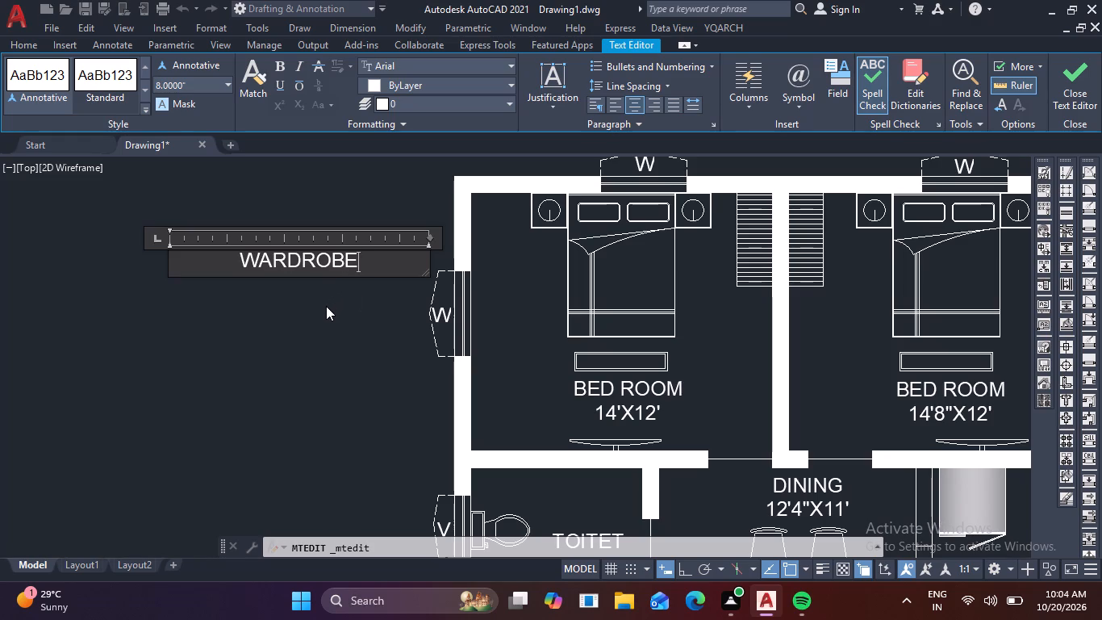
left_click(324, 305)
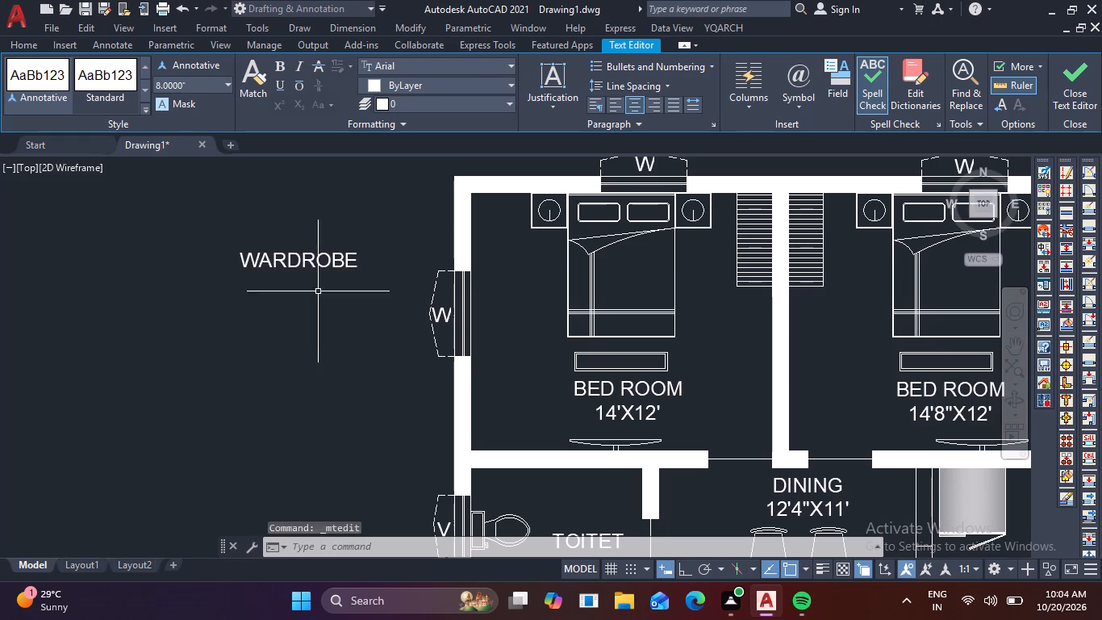
Rotate the WARDROBE label outside the building to 270° so it reads vertically downward.
left_click(315, 266)
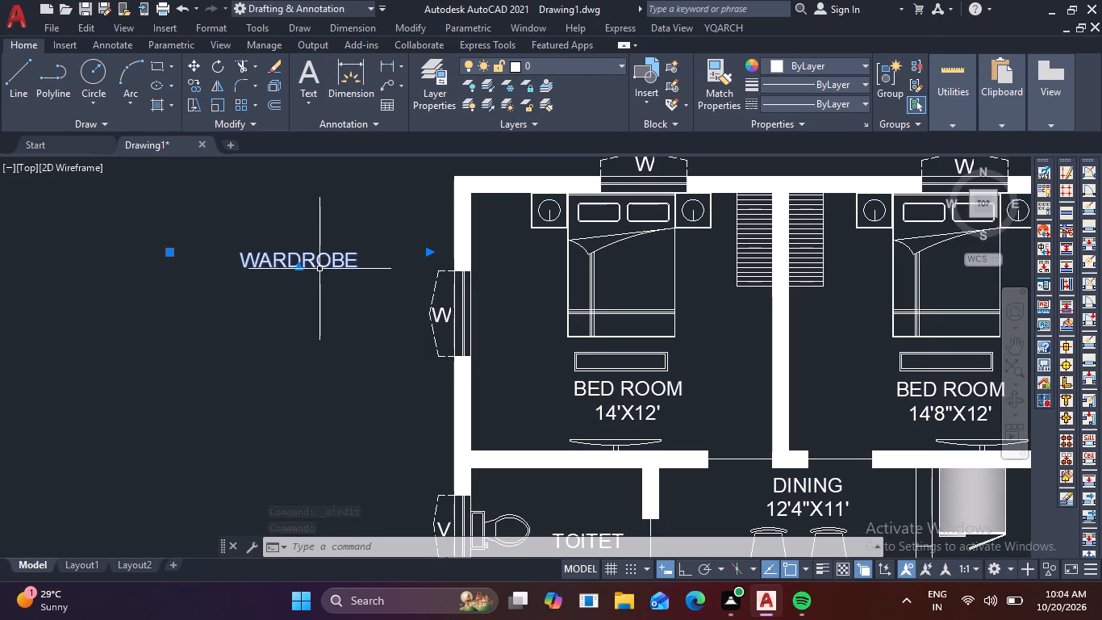
type("RO")
key("space")
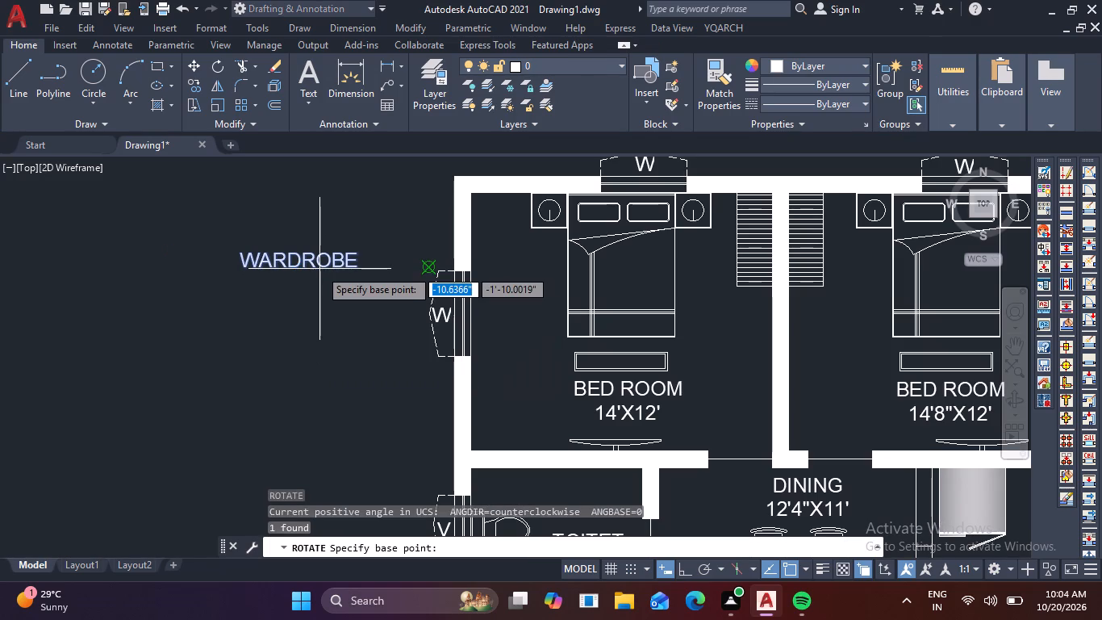
key("F8")
left_click(318, 262)
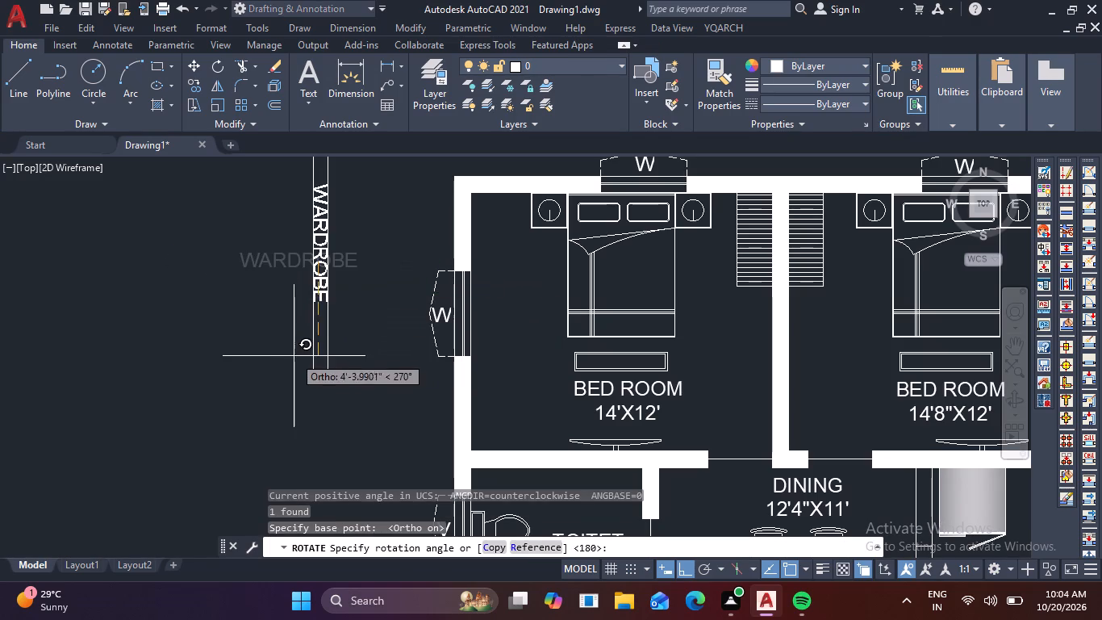
left_click(294, 359)
Copy the vertical WARDROBE label onto the hatched wardrobe in the 14'X12' bedroom.
left_click(322, 239)
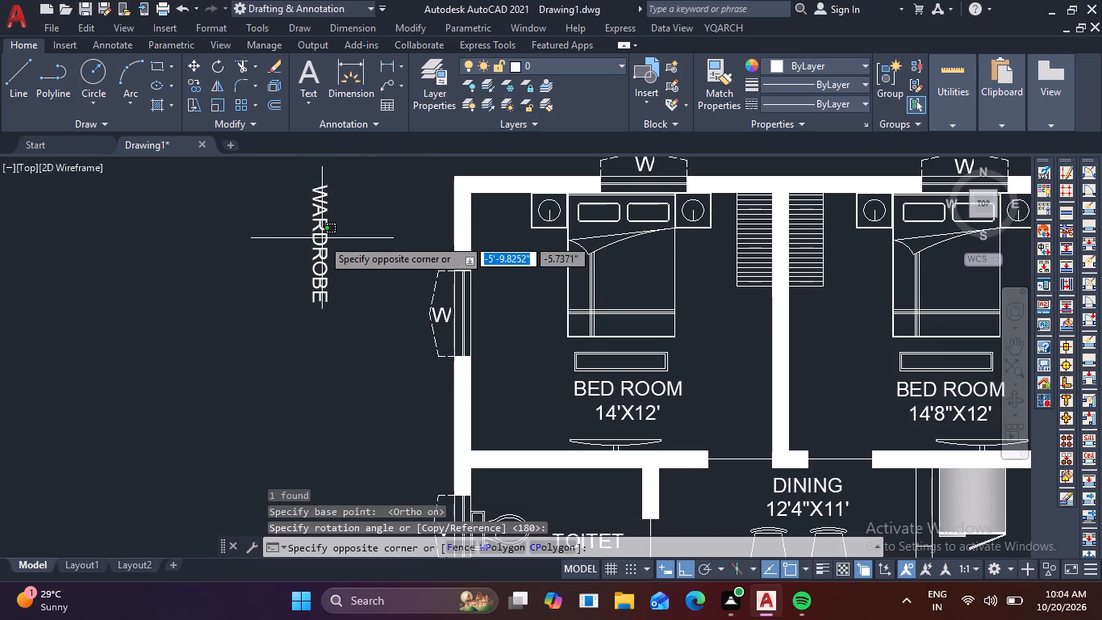
left_click(314, 227)
type("CO")
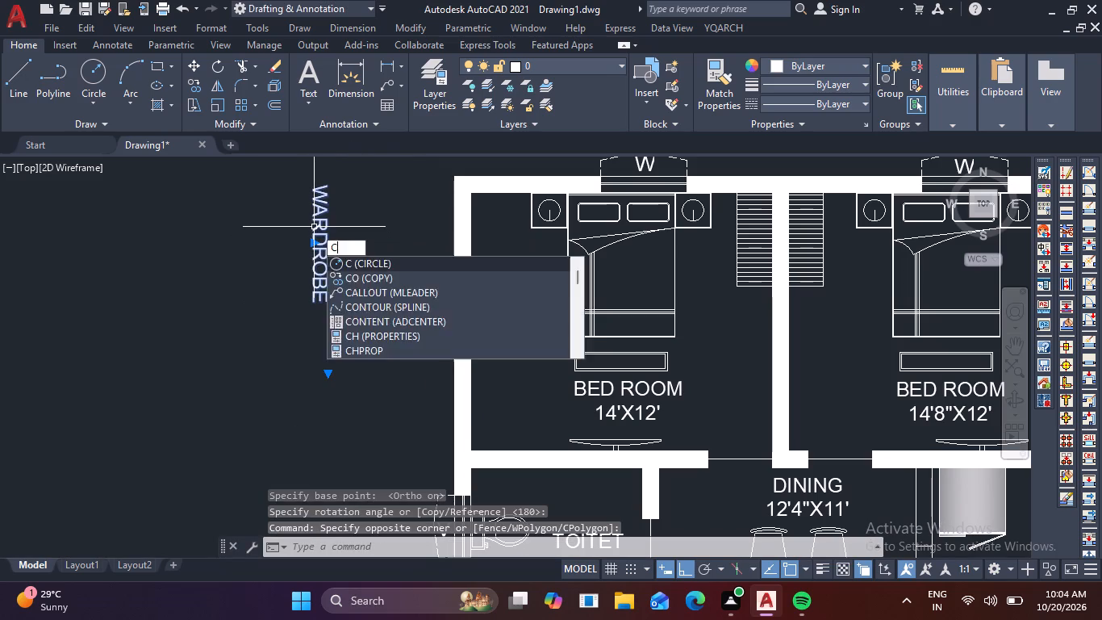
key("space")
left_click(314, 227)
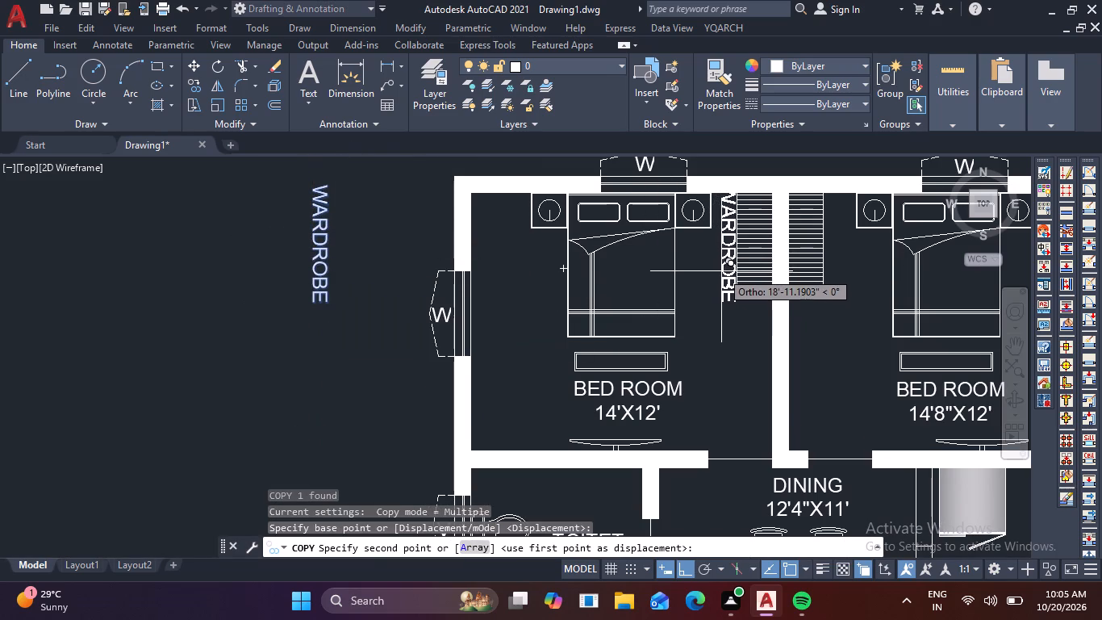
key("F8")
scroll(744, 257, "up", 2)
scroll(738, 215, "down", 2)
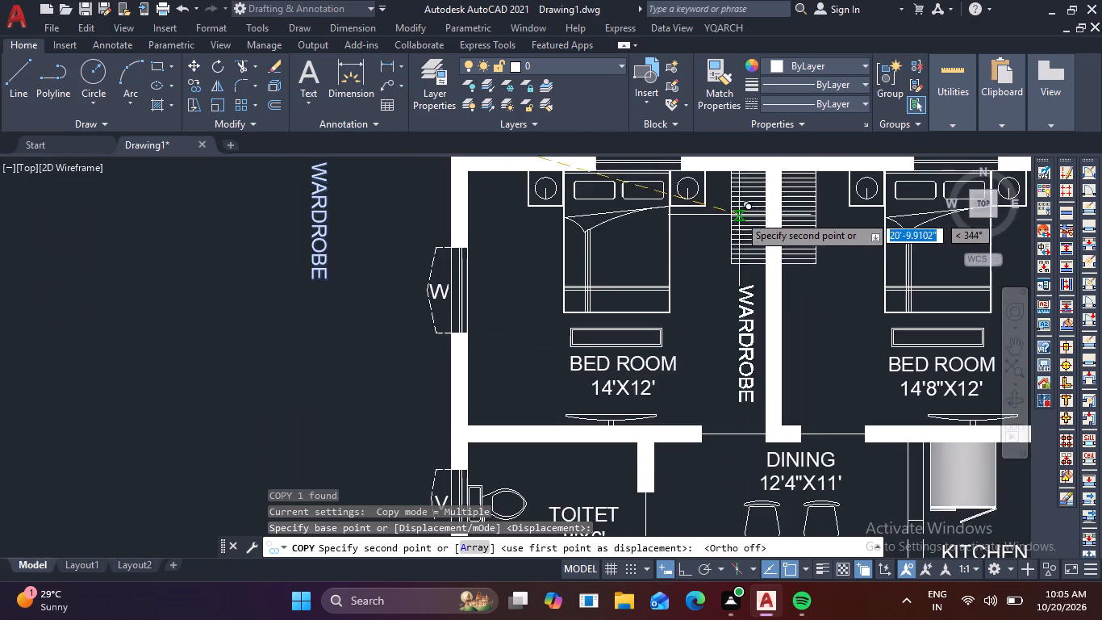
middle_click_drag(724, 237, 654, 348)
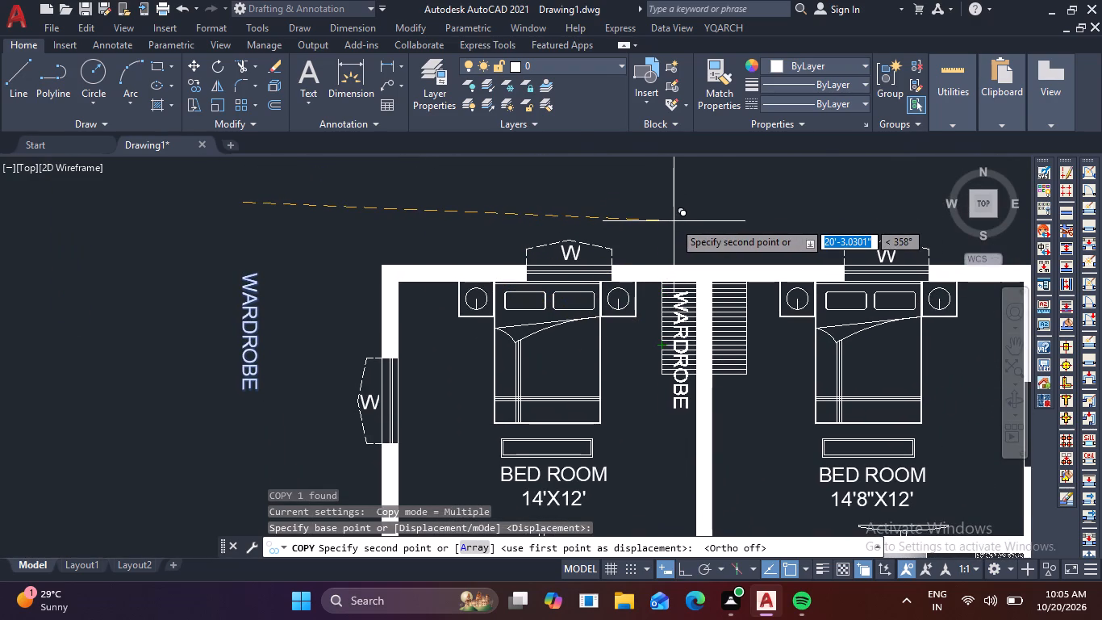
left_click(674, 218)
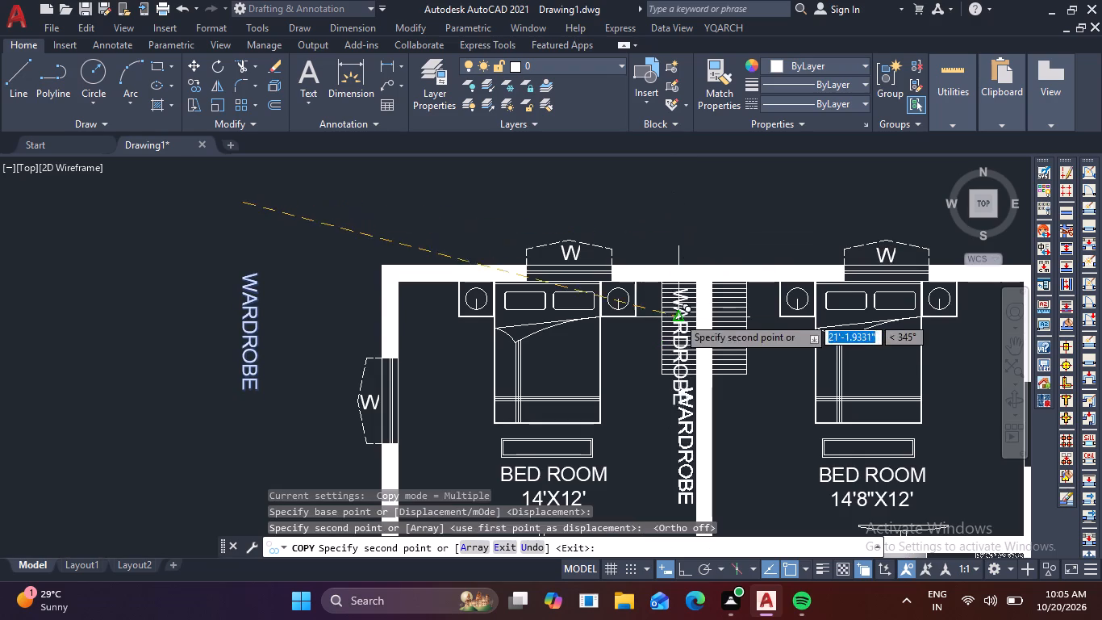
key("Escape")
Set the text height of the WARDROBE label in the 14'X12' bedroom to 5".
double_click(679, 387)
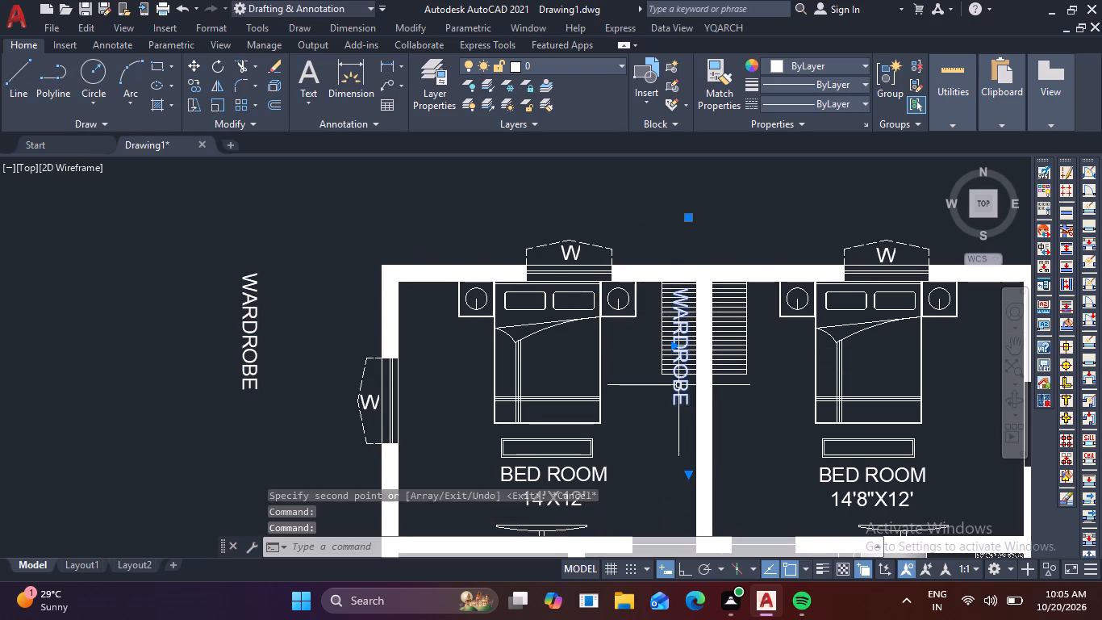
double_click(679, 385)
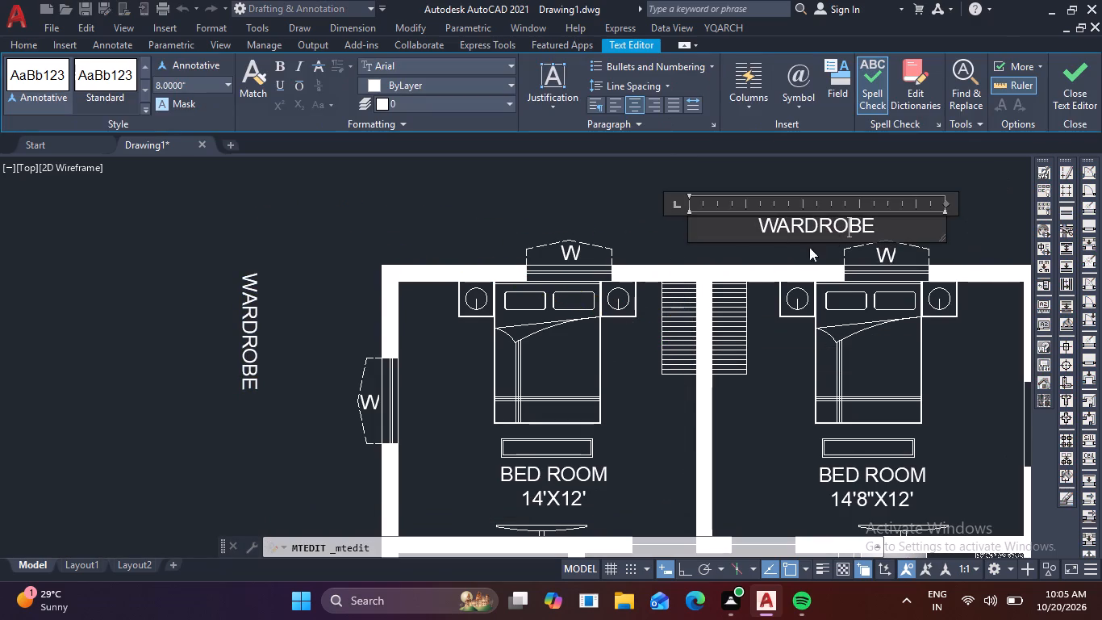
left_click_drag(884, 224, 744, 232)
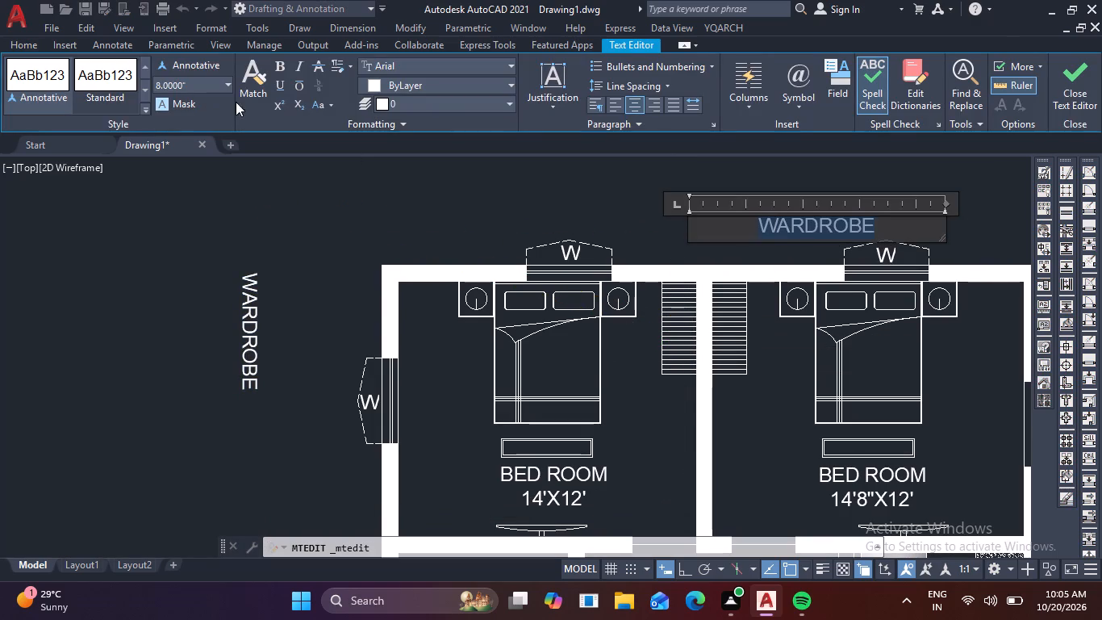
left_click(217, 86)
key("5")
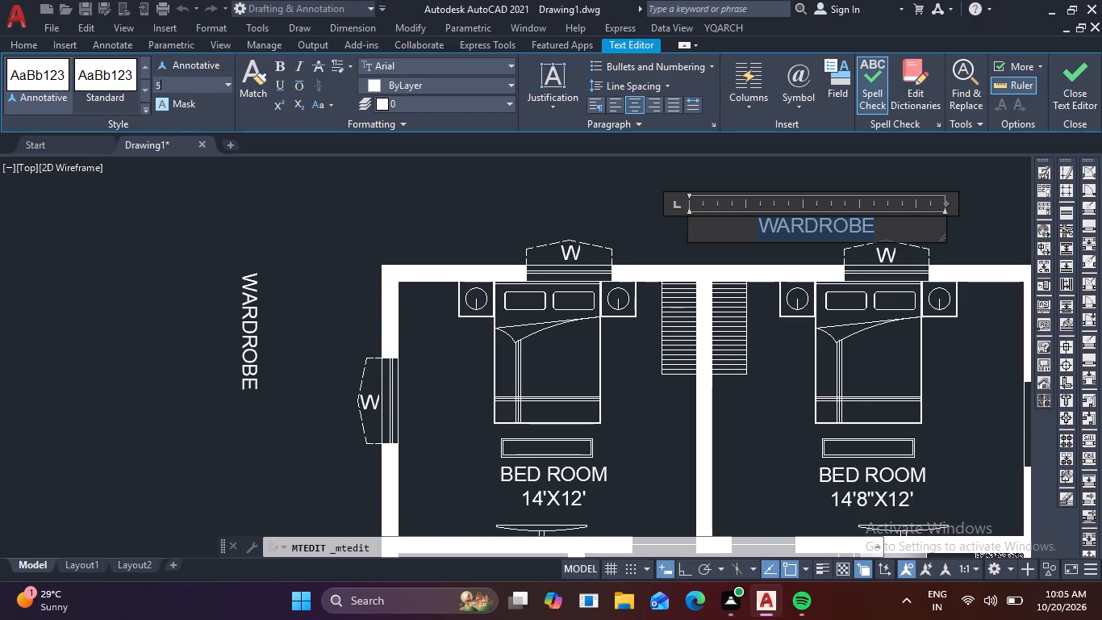
key("Return")
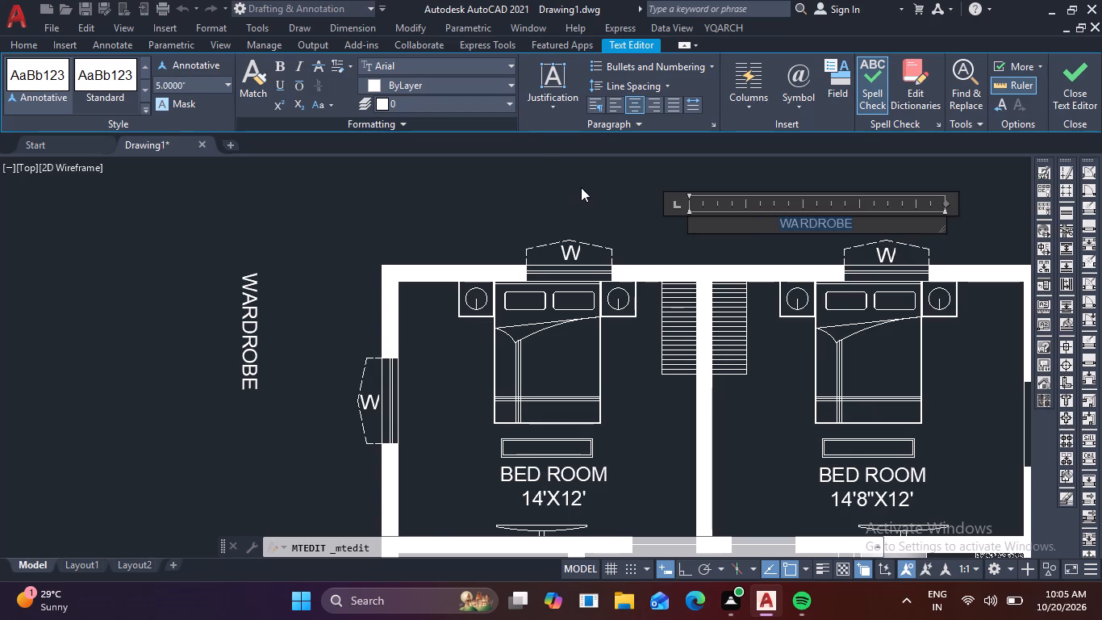
left_click(581, 187)
Move the resized WARDROBE label north so it sits within the hatched wardrobe of the 14'X12' bedroom.
scroll(680, 352, "up", 2)
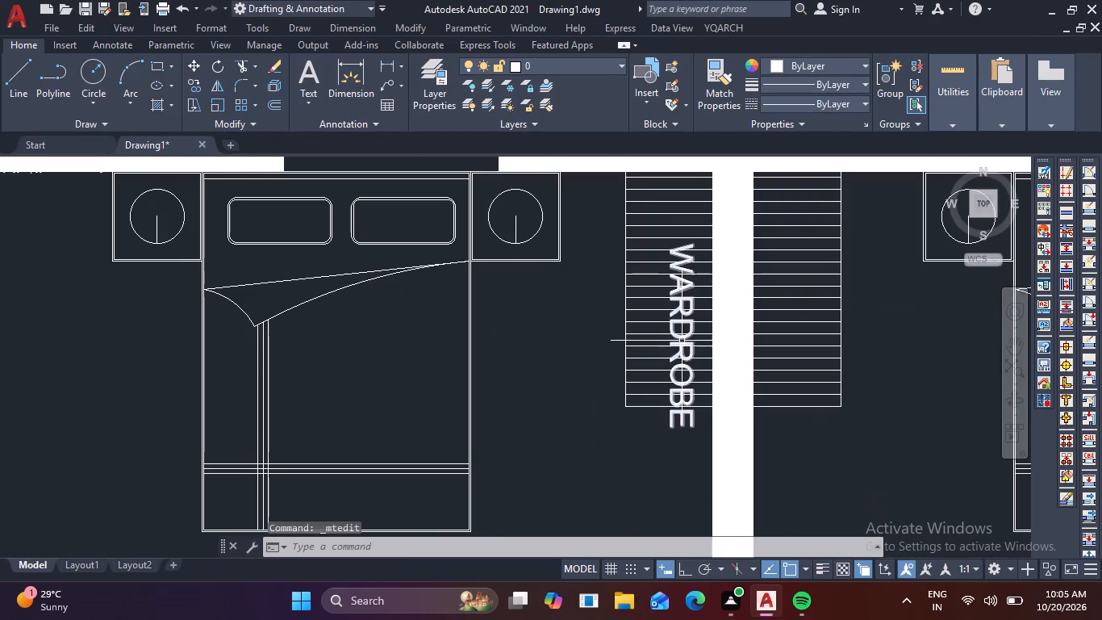
left_click(679, 335)
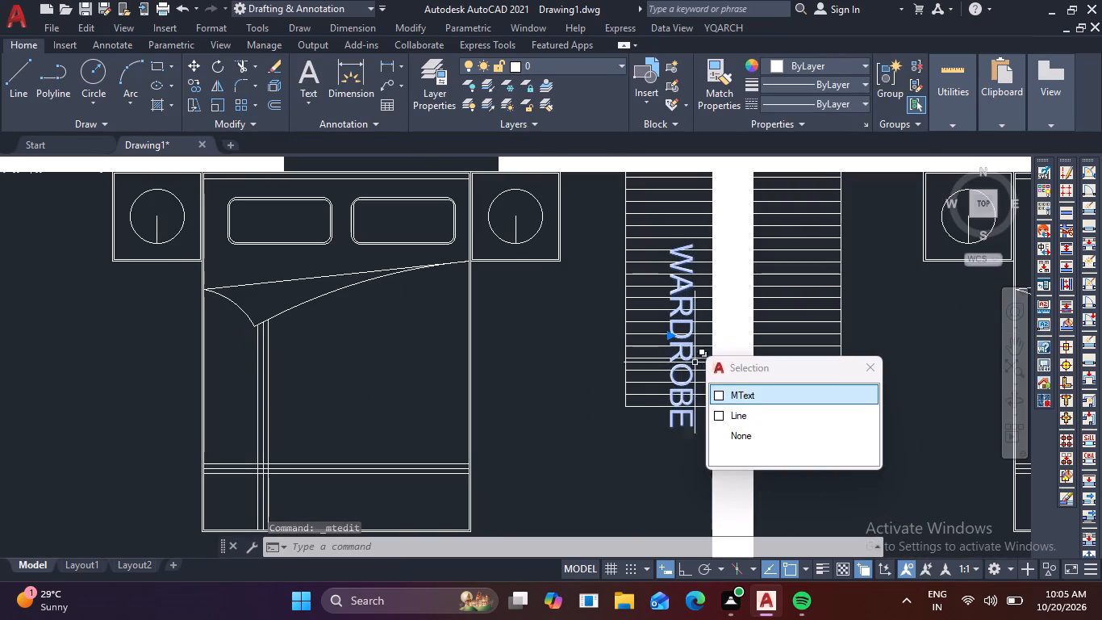
left_click(746, 396)
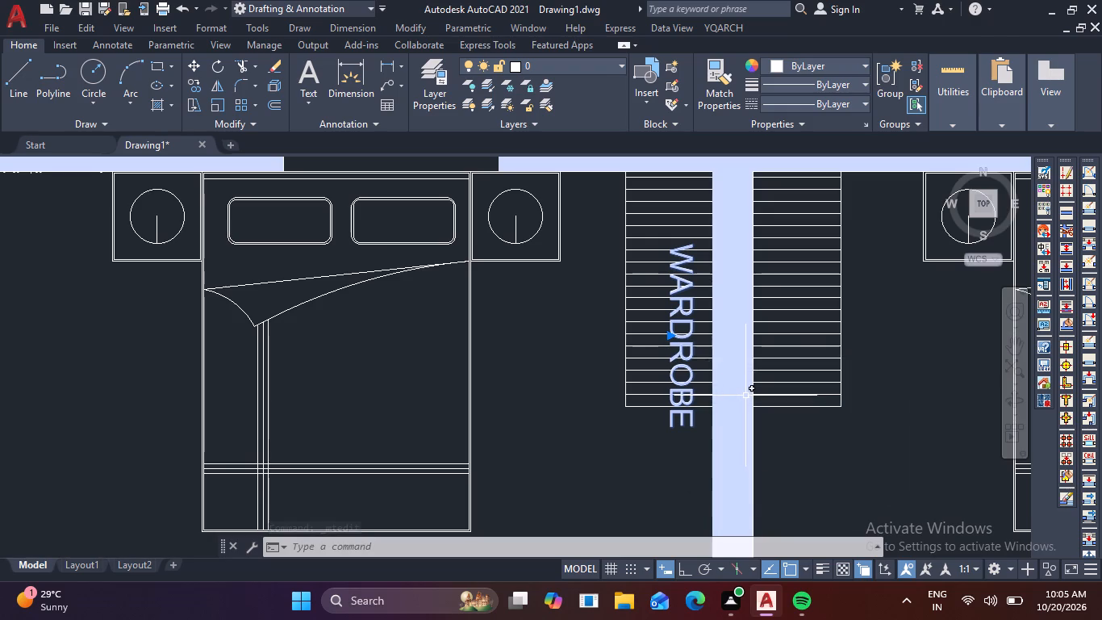
type("M")
key("space")
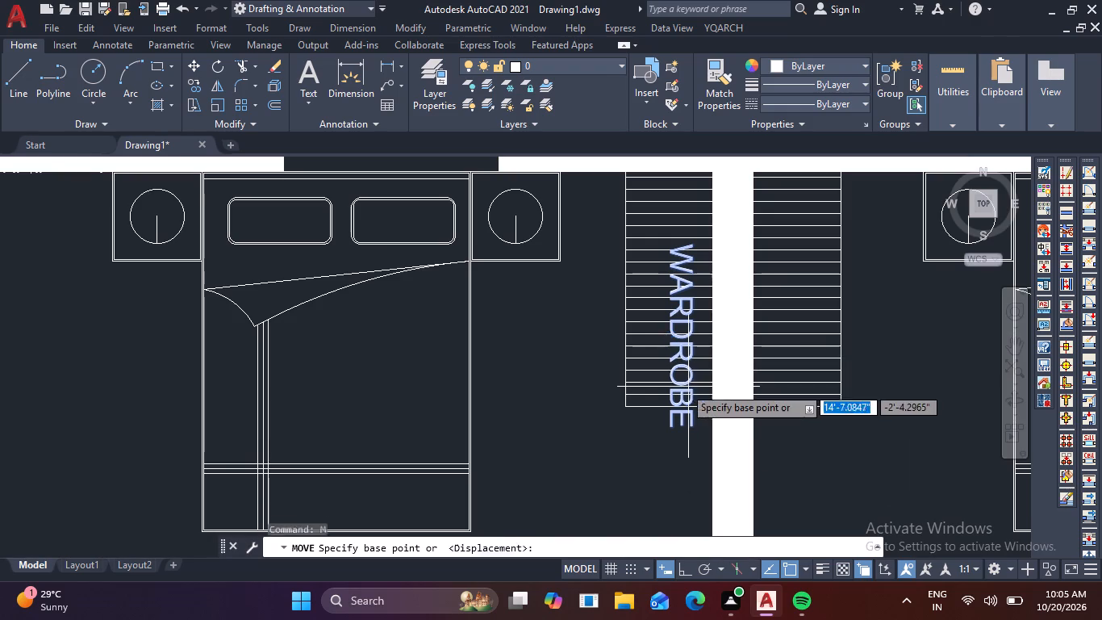
left_click(677, 361)
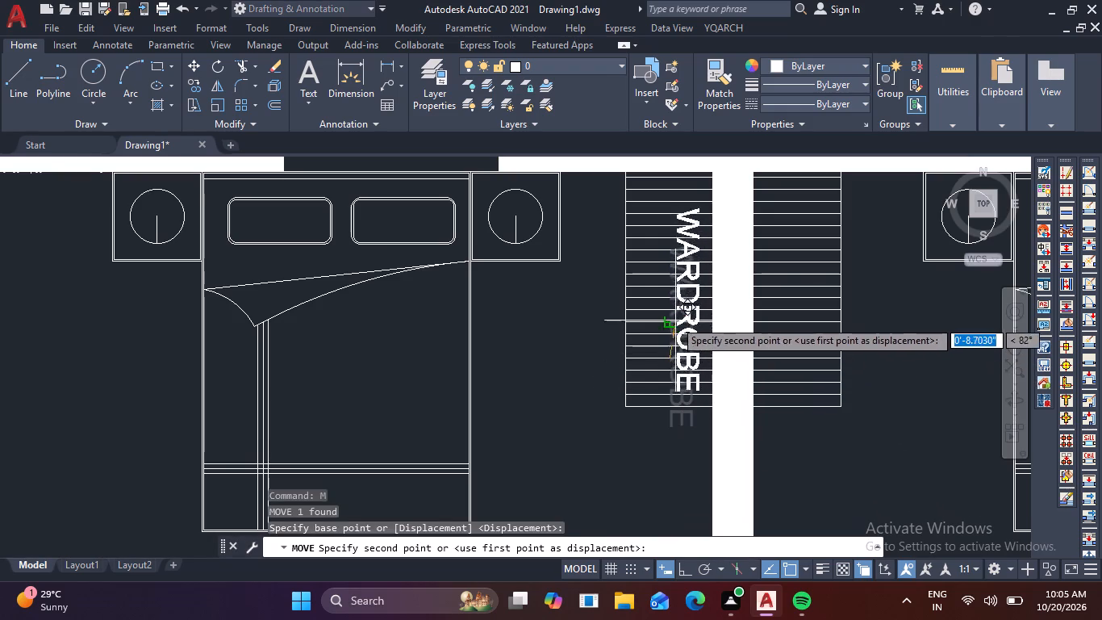
left_click(662, 310)
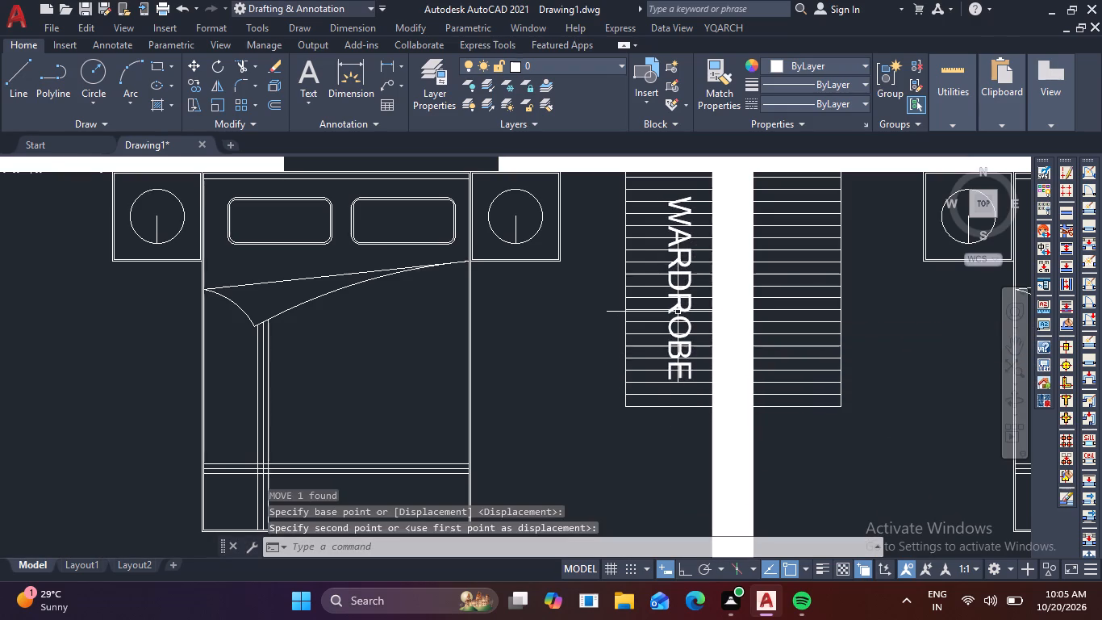
Copy the resized WARDROBE label across the partition wall onto the wardrobe in the 14'8"X12' bedroom.
left_click(678, 311)
left_click(723, 375)
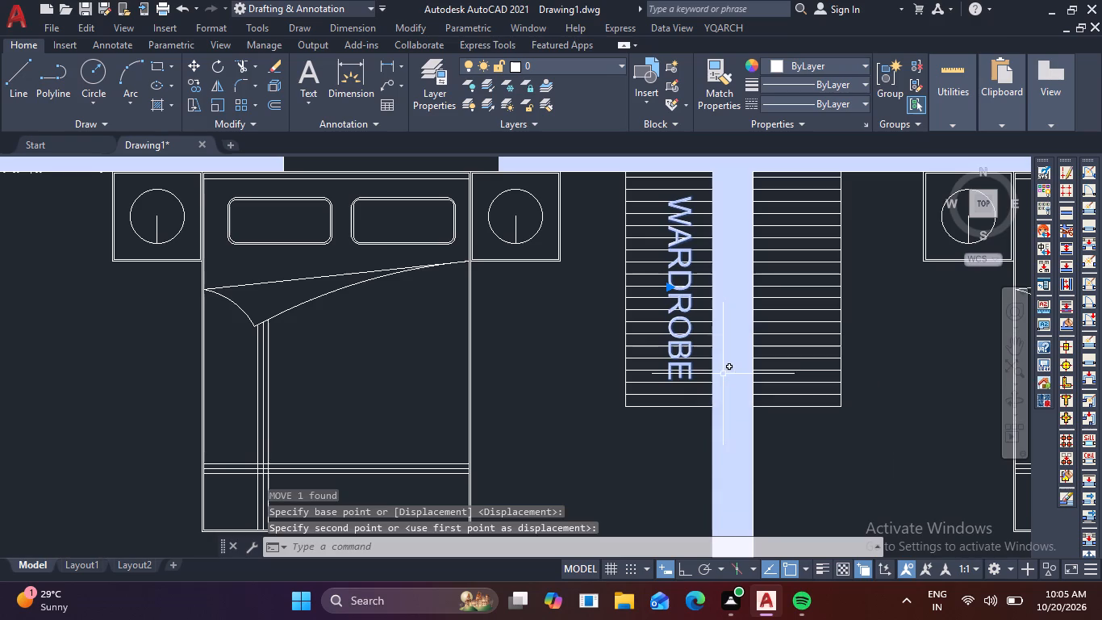
key("c")
key("o")
key("space")
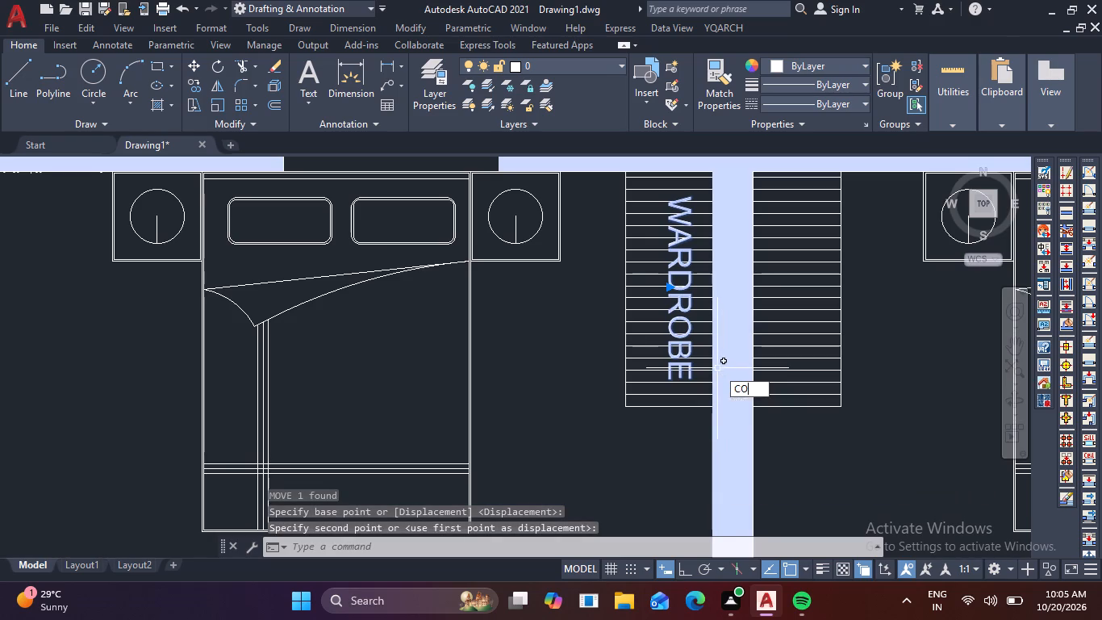
left_click(681, 298)
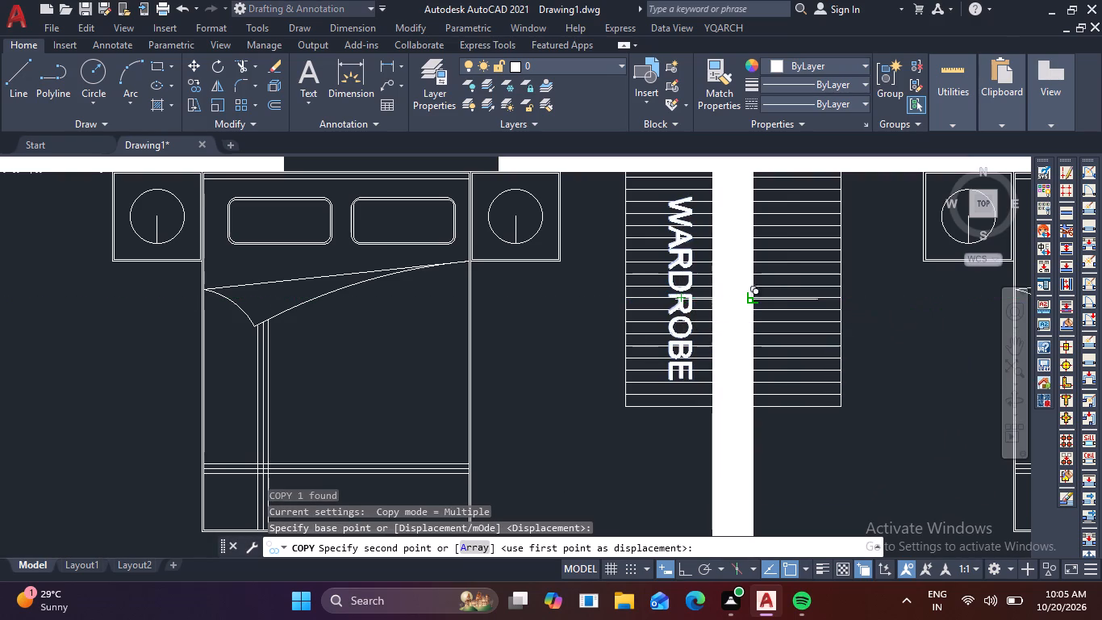
left_click(792, 297)
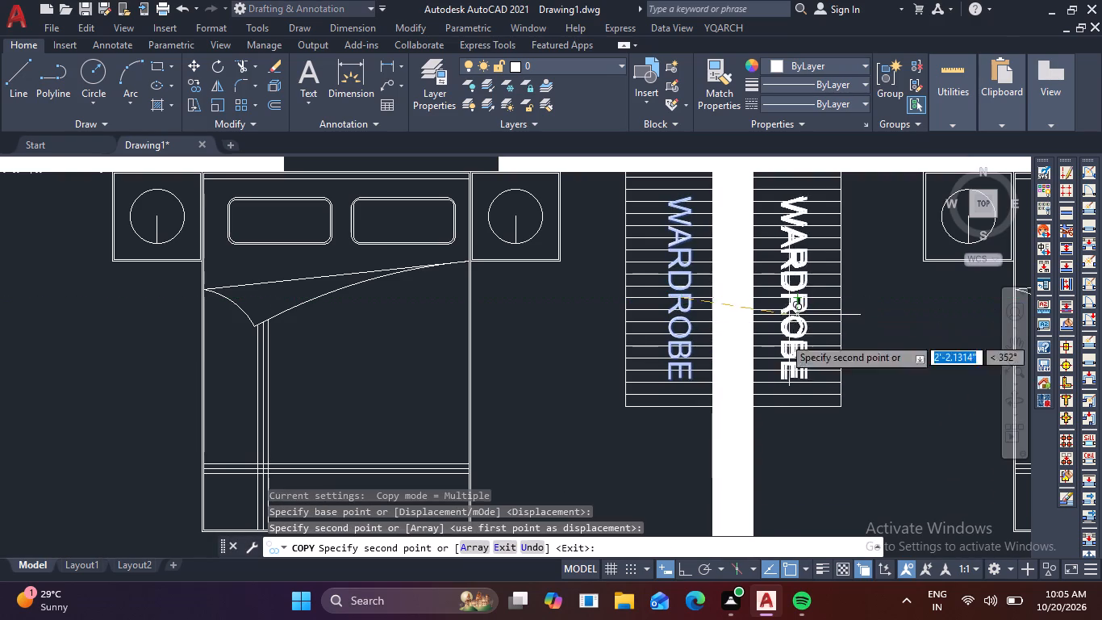
Place another copy of the WARDROBE label on the wardrobe in the 11'9"X13'6" bedroom's southwest corner.
scroll(796, 422, "down", 3)
middle_click_drag(834, 451, 596, 122)
middle_click_drag(641, 459, 637, 229)
scroll(589, 286, "up", 3)
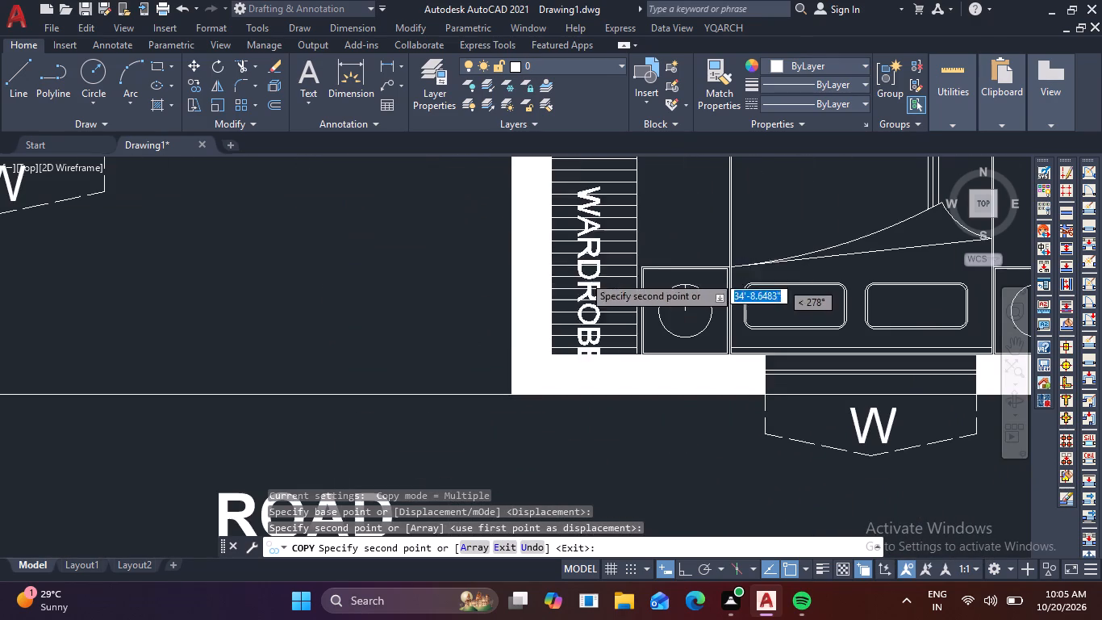
left_click(589, 249)
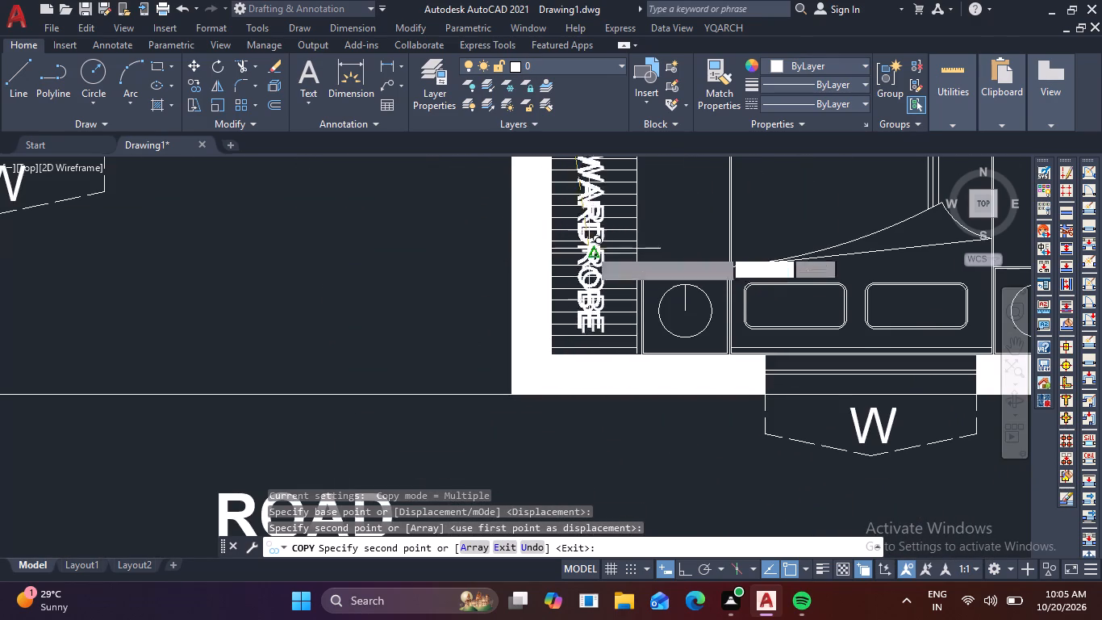
scroll(623, 284, "down", 2)
middle_click_drag(574, 296, 628, 379)
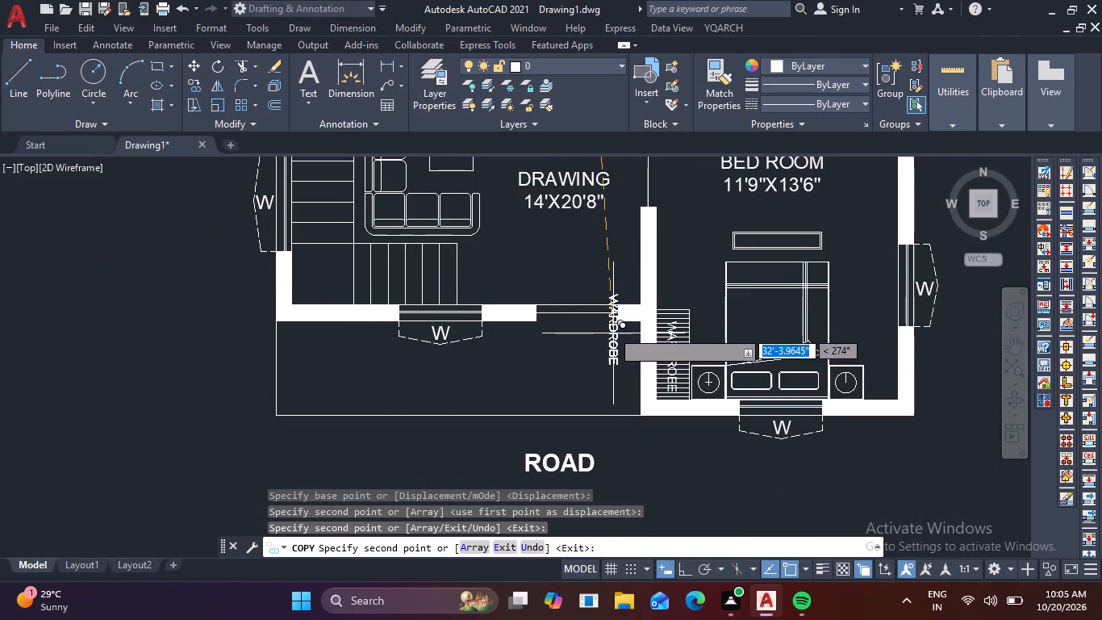
Delete the stray WARDROBE label outside the plan, west of the 14'X12' bedroom.
key("Escape")
scroll(514, 292, "down", 2)
middle_click_drag(520, 270, 558, 423)
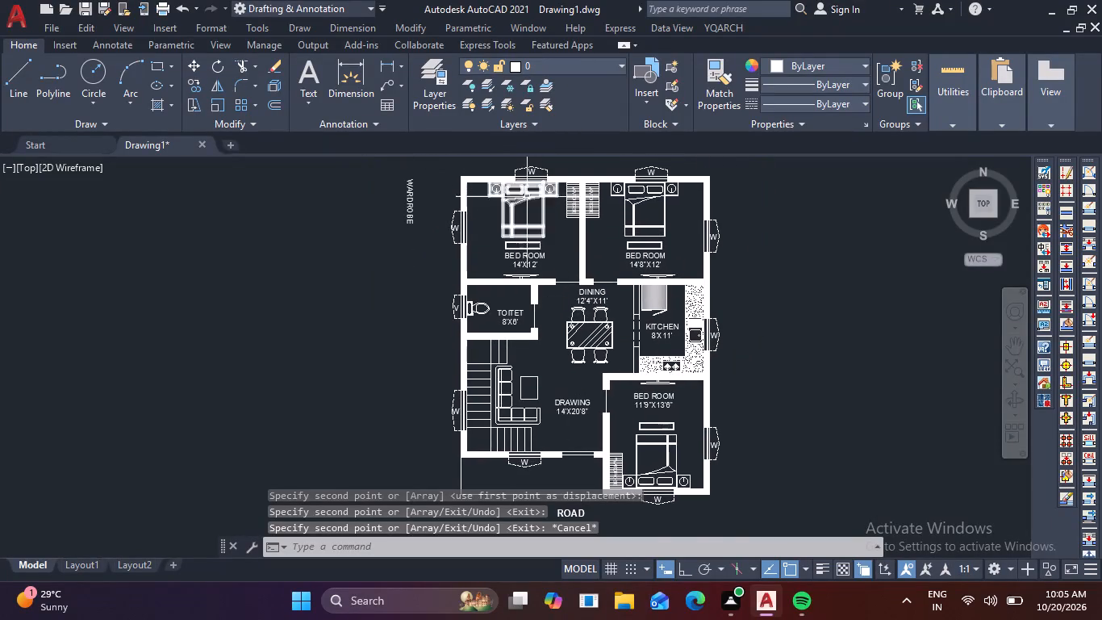
middle_click_drag(527, 198, 551, 287)
left_click(413, 270)
left_click(459, 306)
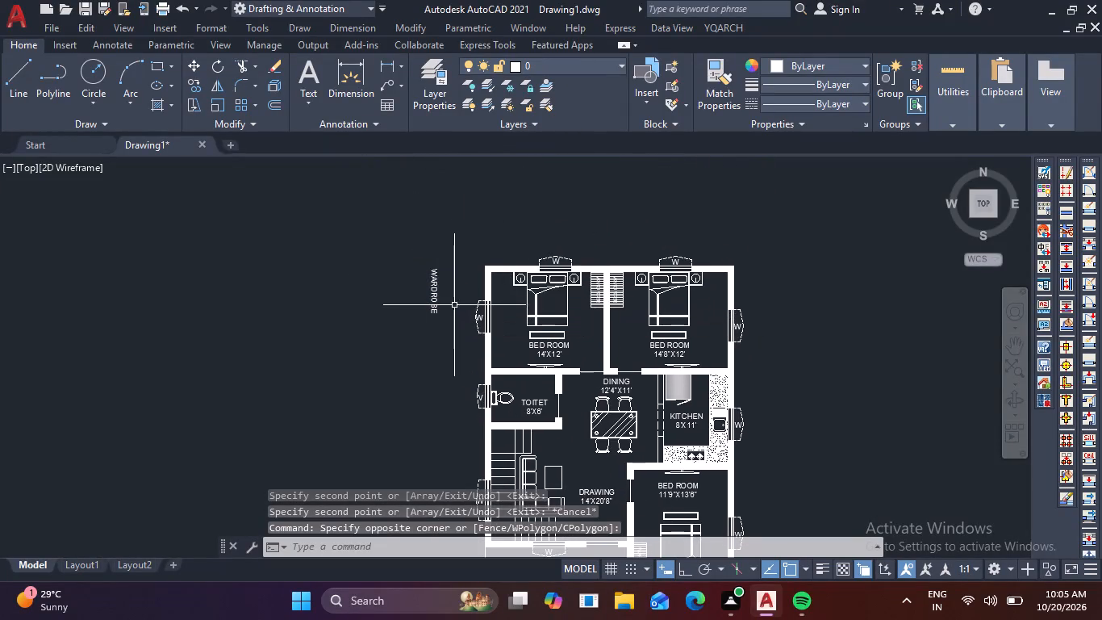
left_click_drag(450, 303, 441, 289)
left_click(423, 266)
key("Delete")
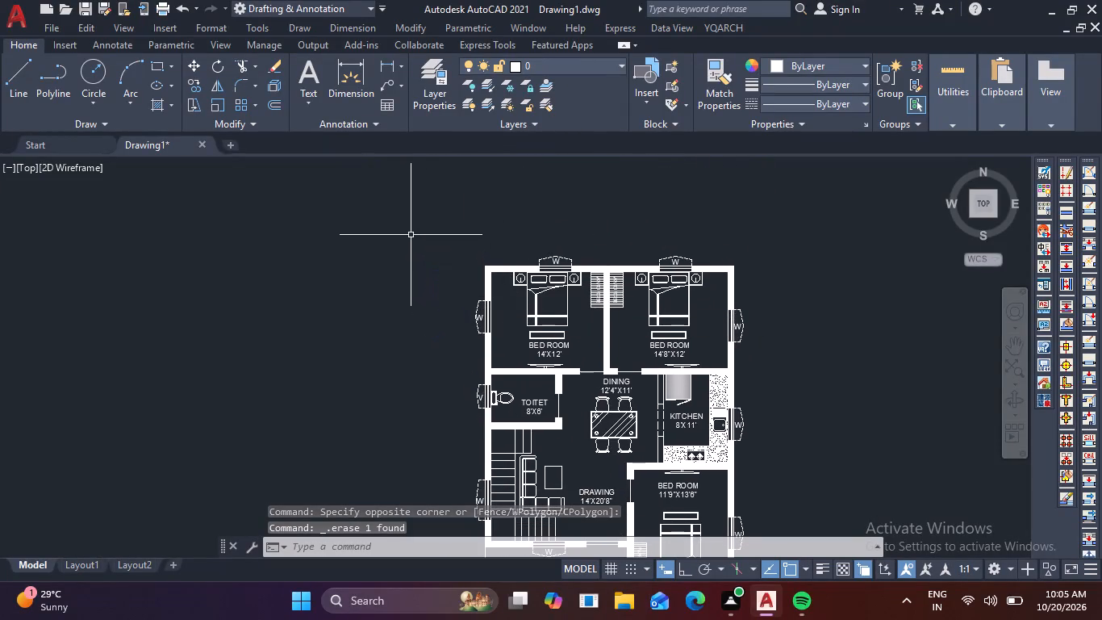
Save the drawing in the Documents folder under the file name 4000.
scroll(407, 241, "down", 3)
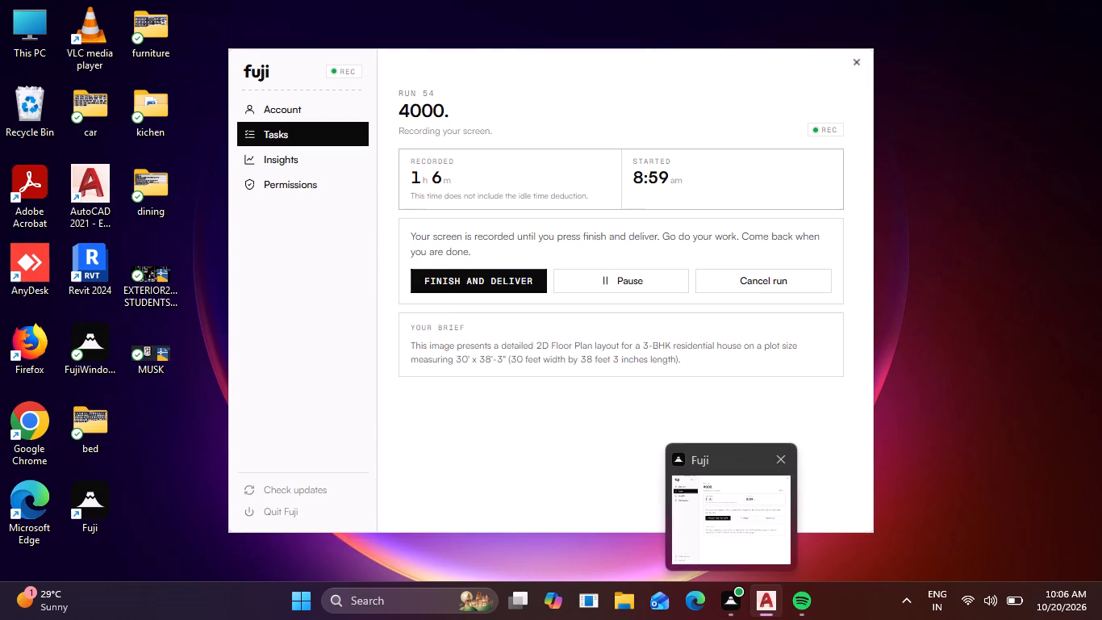
scroll(470, 264, "up", 2)
scroll(419, 314, "up", 1)
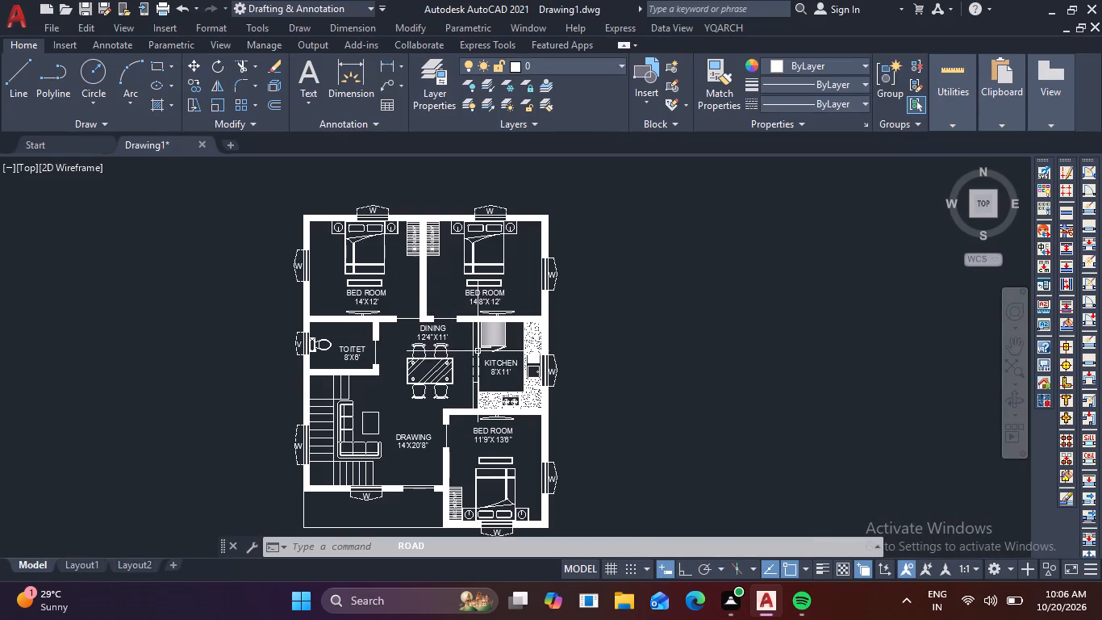
scroll(477, 242, "up", 2)
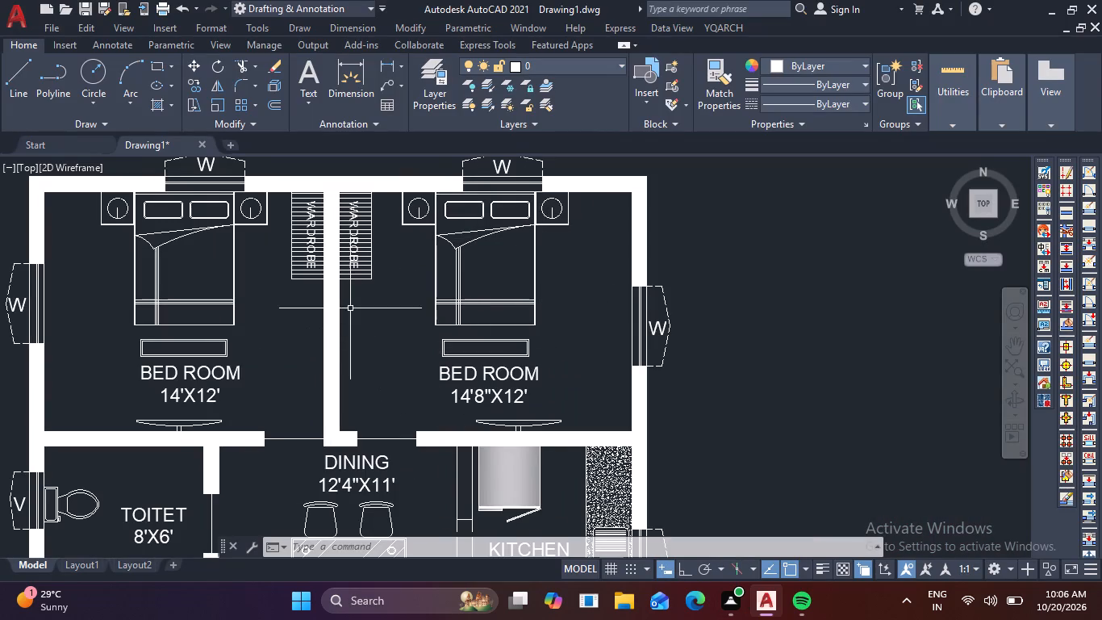
middle_click_drag(349, 305, 533, 353)
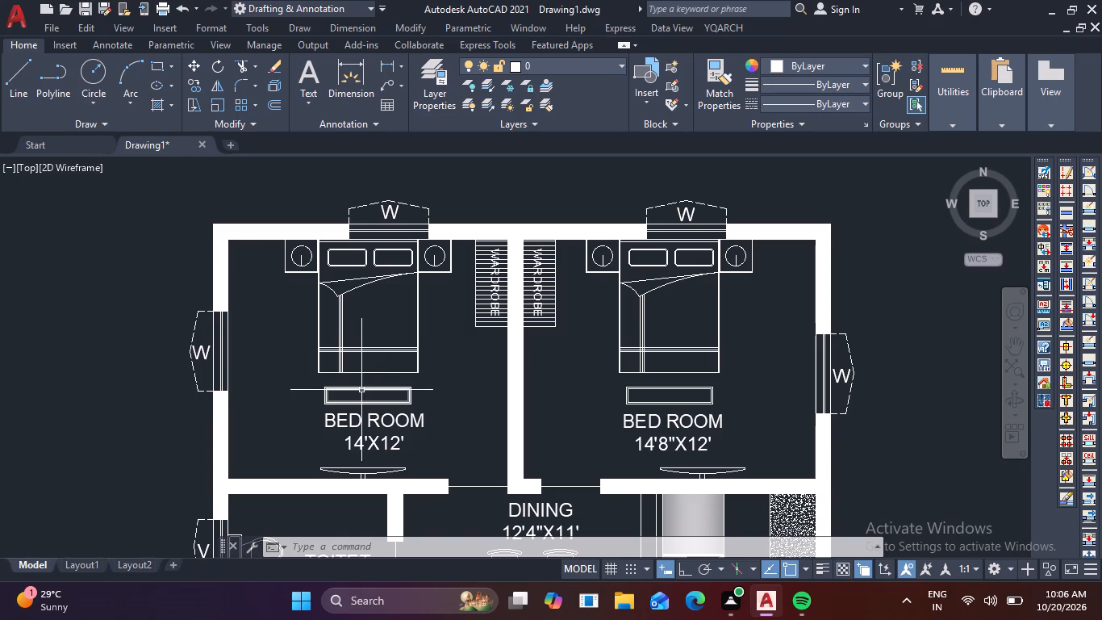
key("ctrl+s")
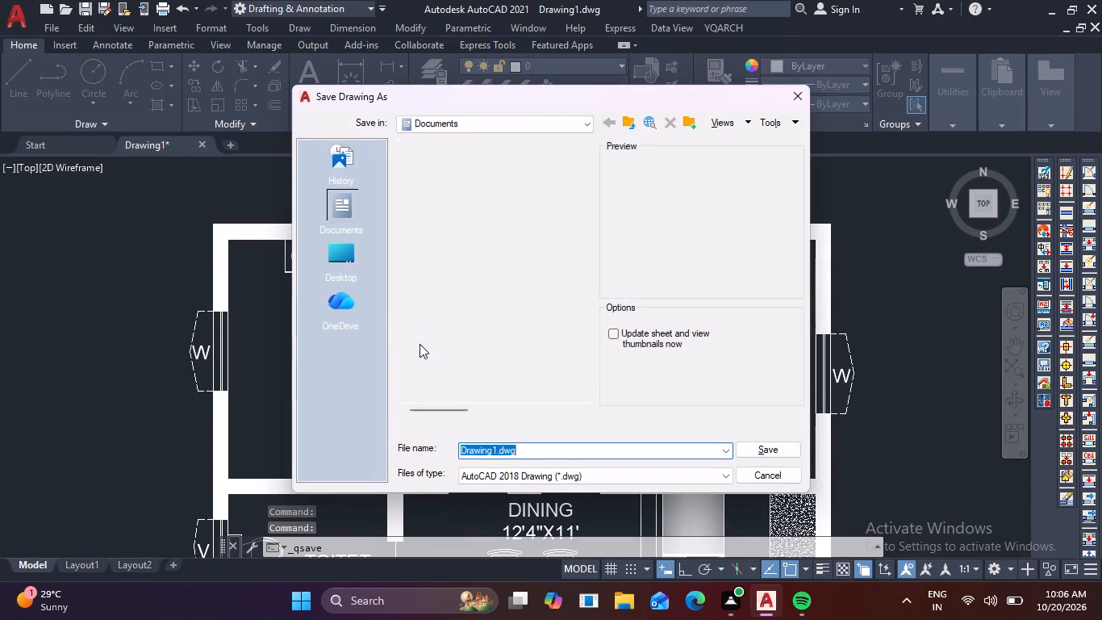
key("BackSpace")
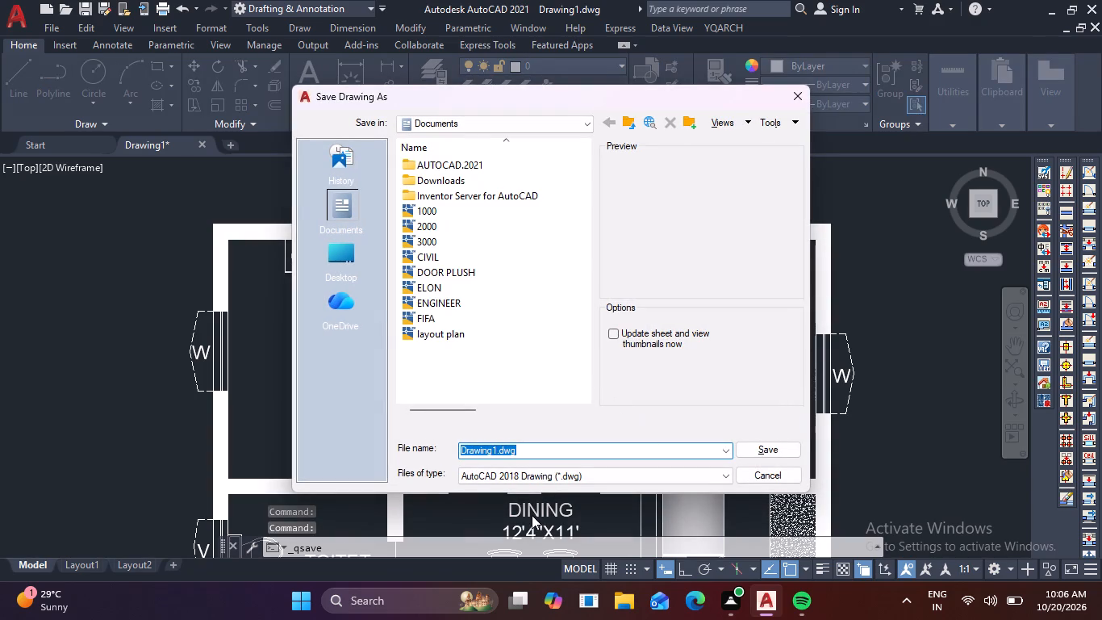
type("4000")
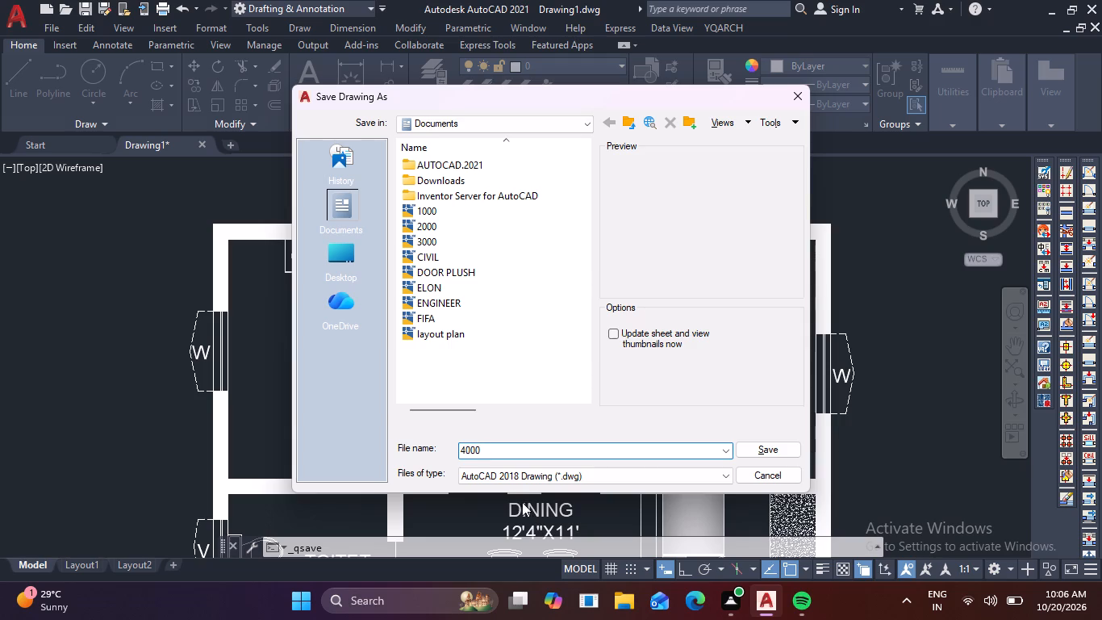
left_click(758, 449)
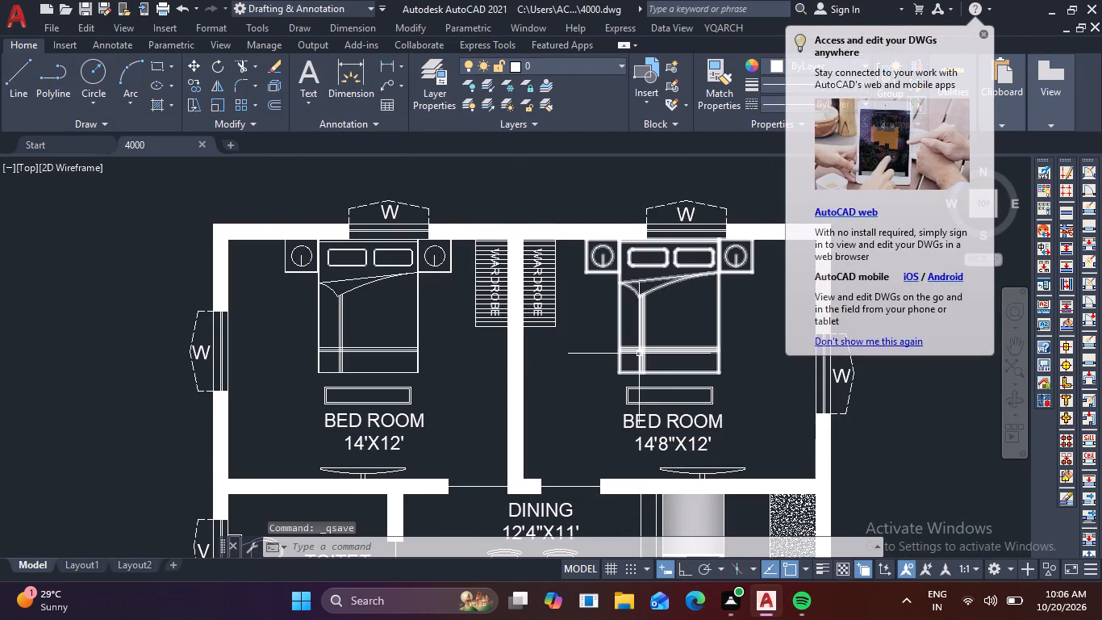
Set up a plot with the previous plot's settings and a plot window enclosing the whole floor plan and the ROAD label.
key("ctrl+p")
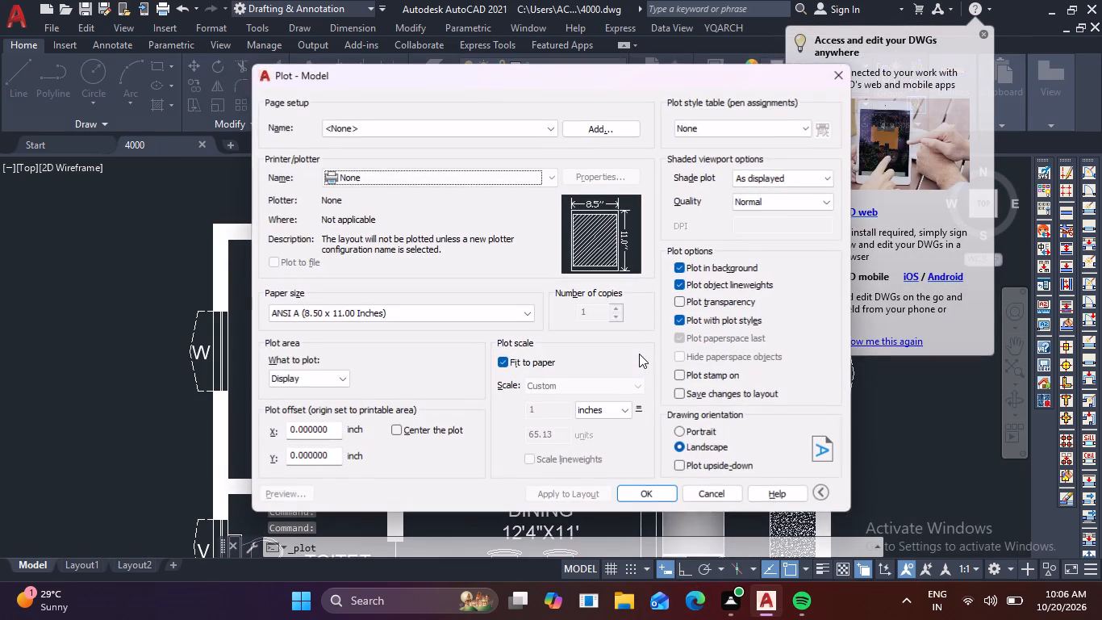
left_click(552, 127)
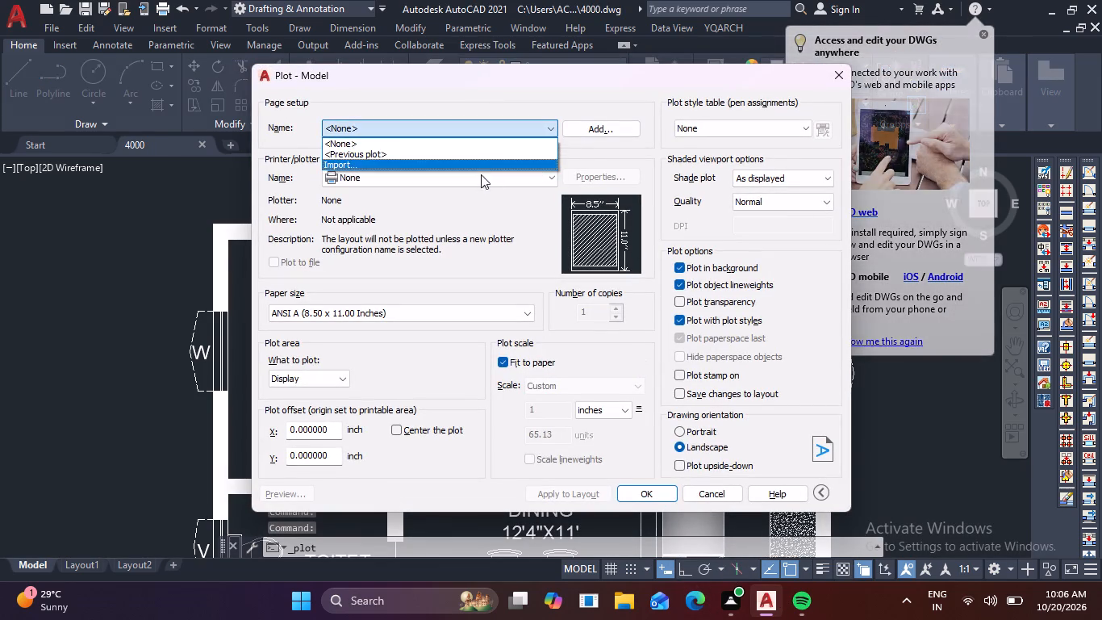
left_click(494, 151)
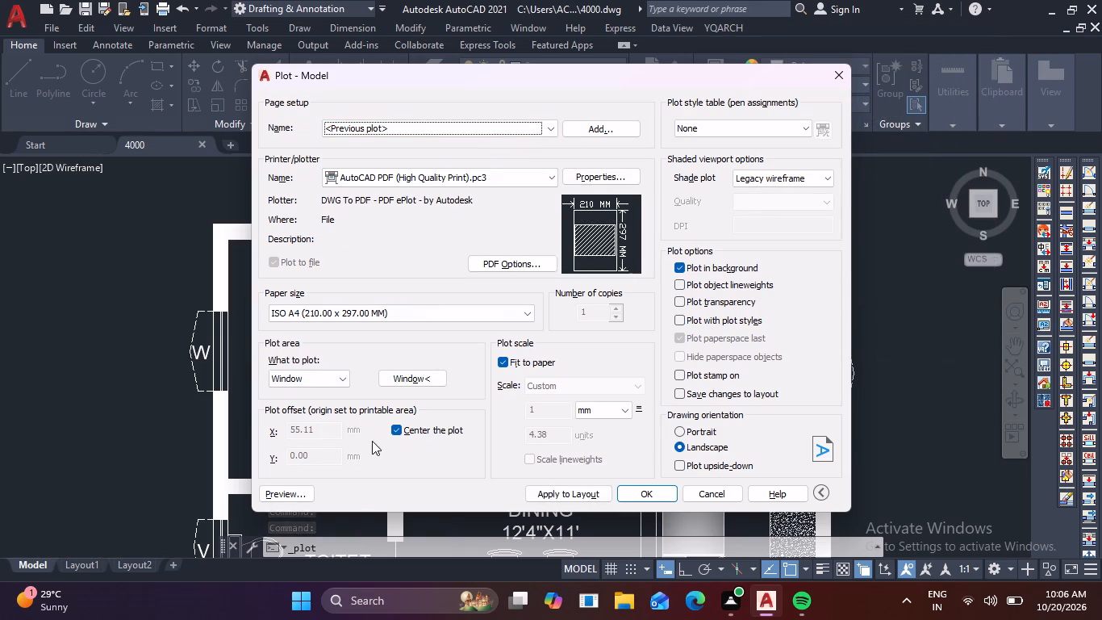
left_click(428, 375)
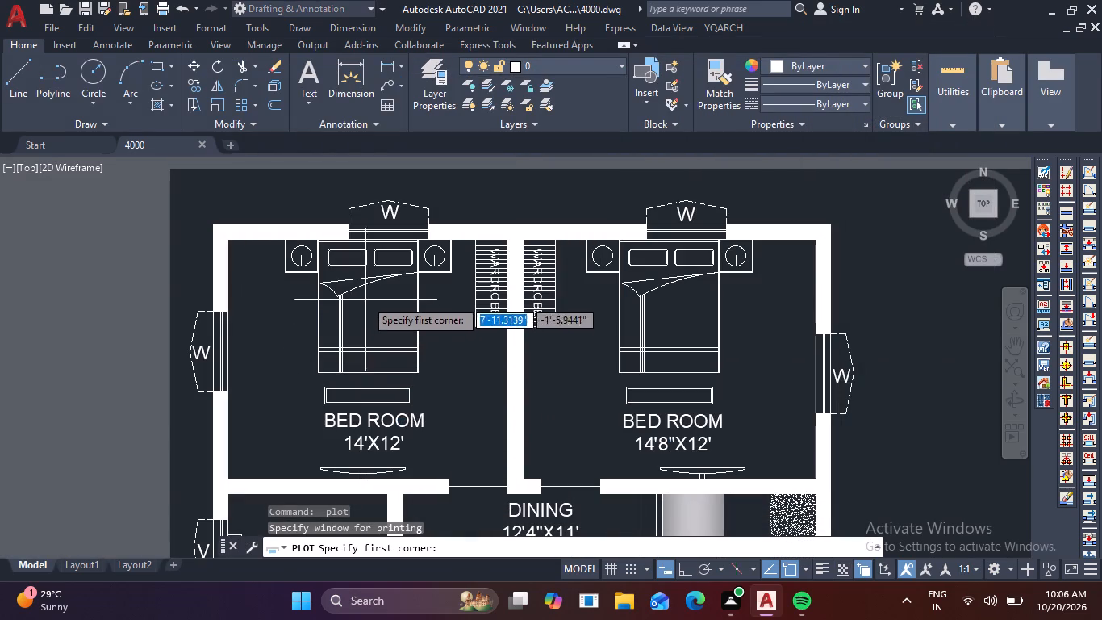
scroll(329, 279, "down", 3)
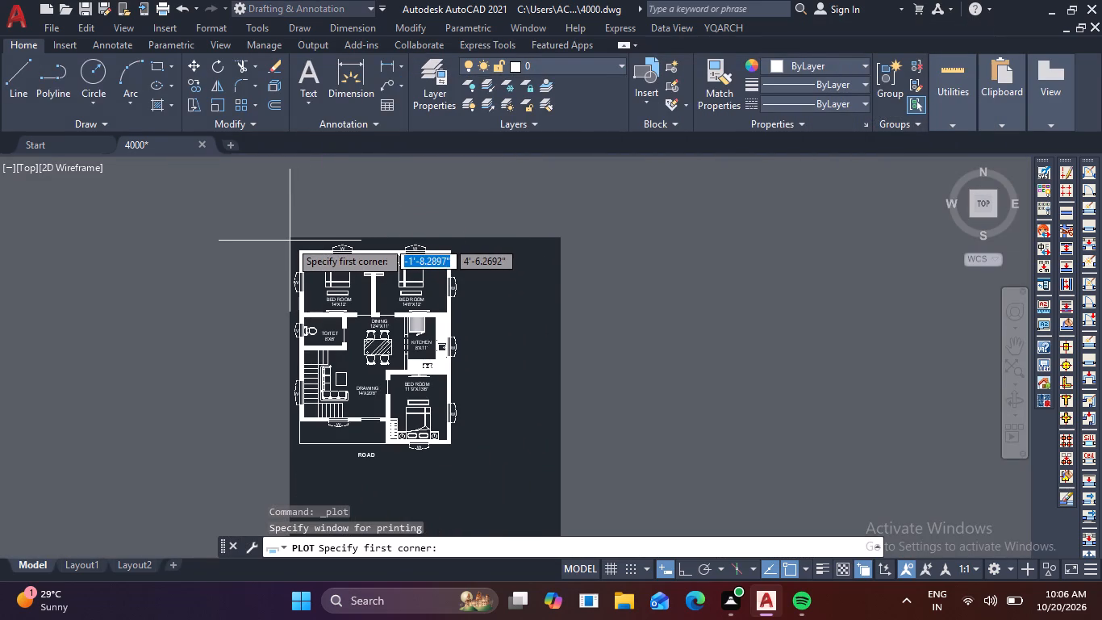
left_click(290, 241)
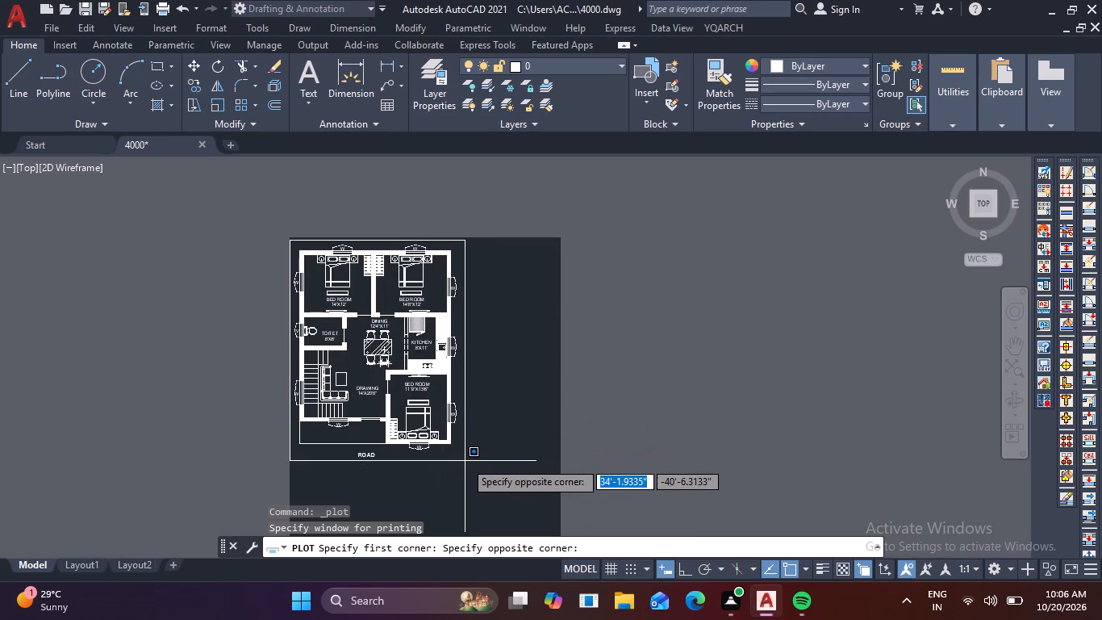
left_click(465, 461)
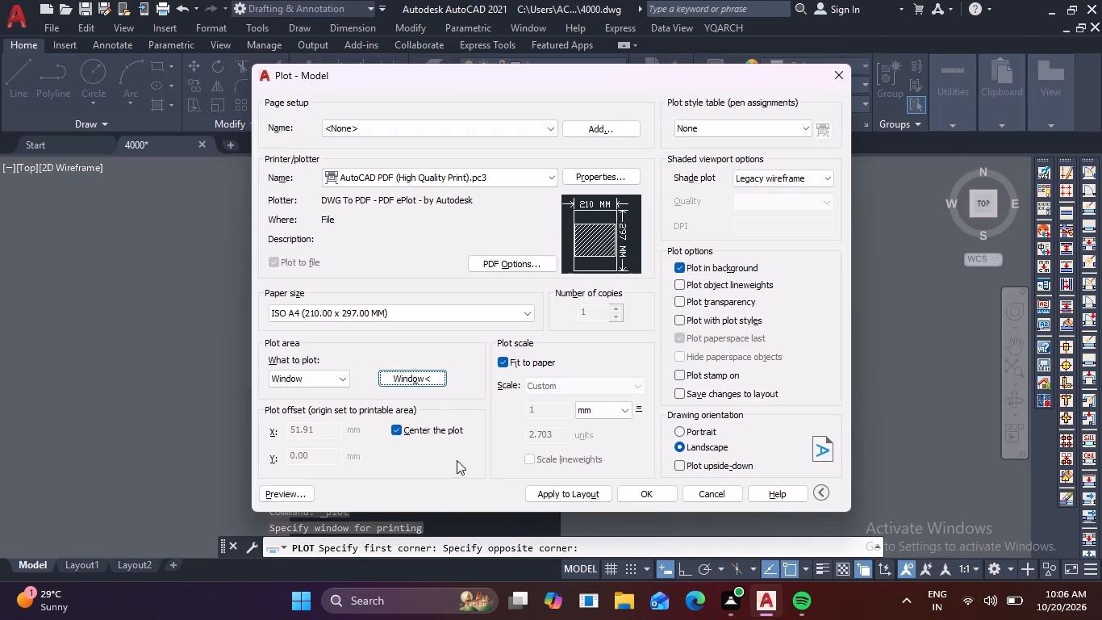
Preview the plot and examine the rooms, furniture and labels across the whole sheet.
left_click(278, 497)
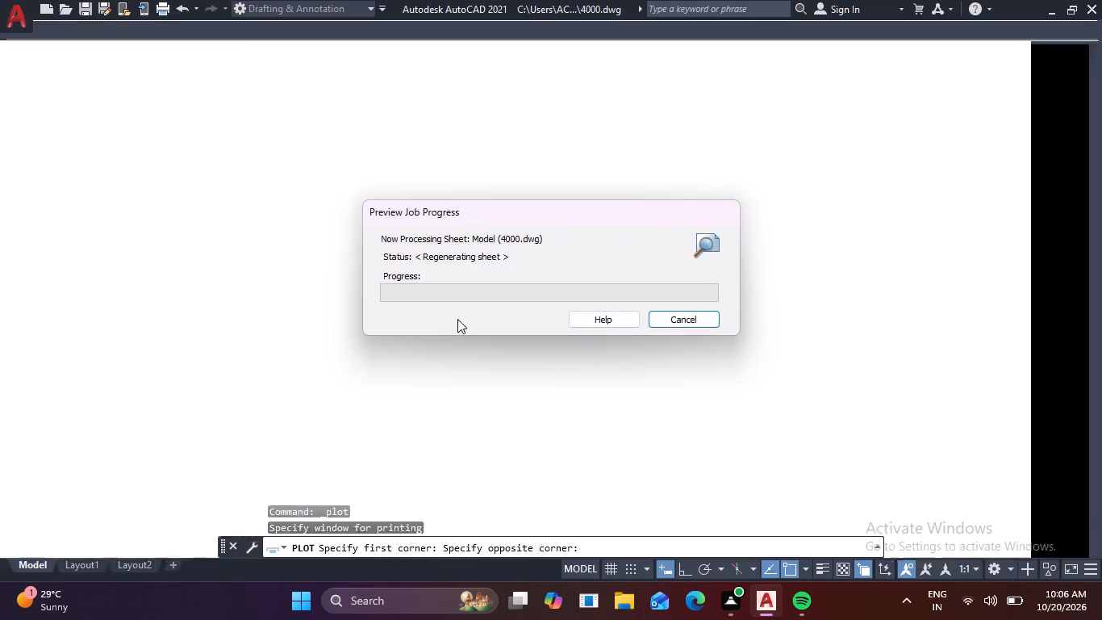
scroll(596, 150, "up", 2)
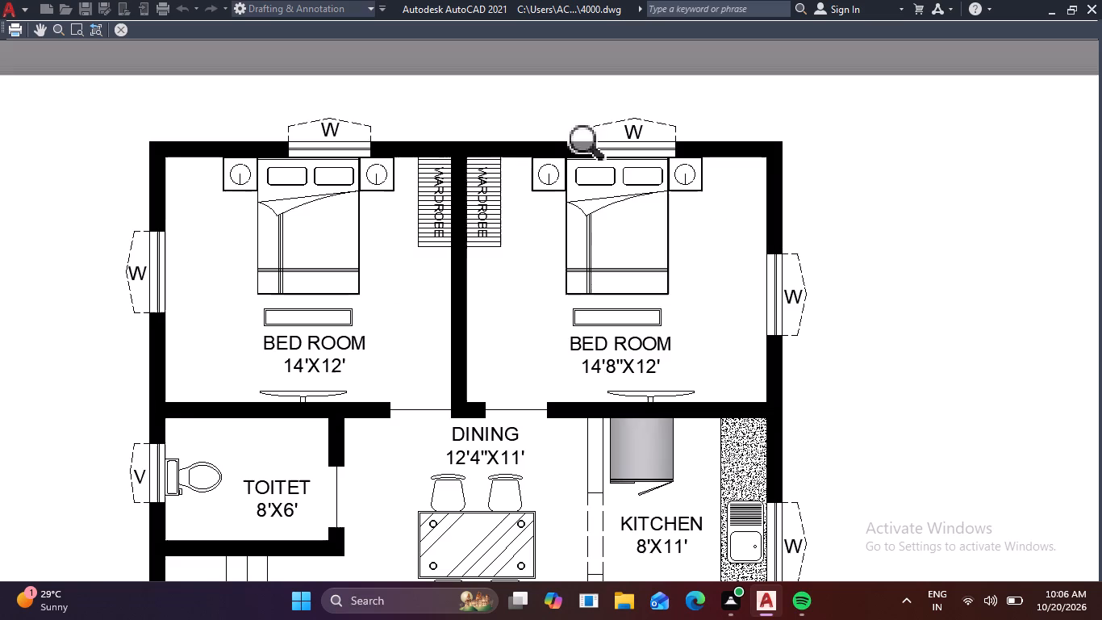
middle_click_drag(533, 431, 536, 333)
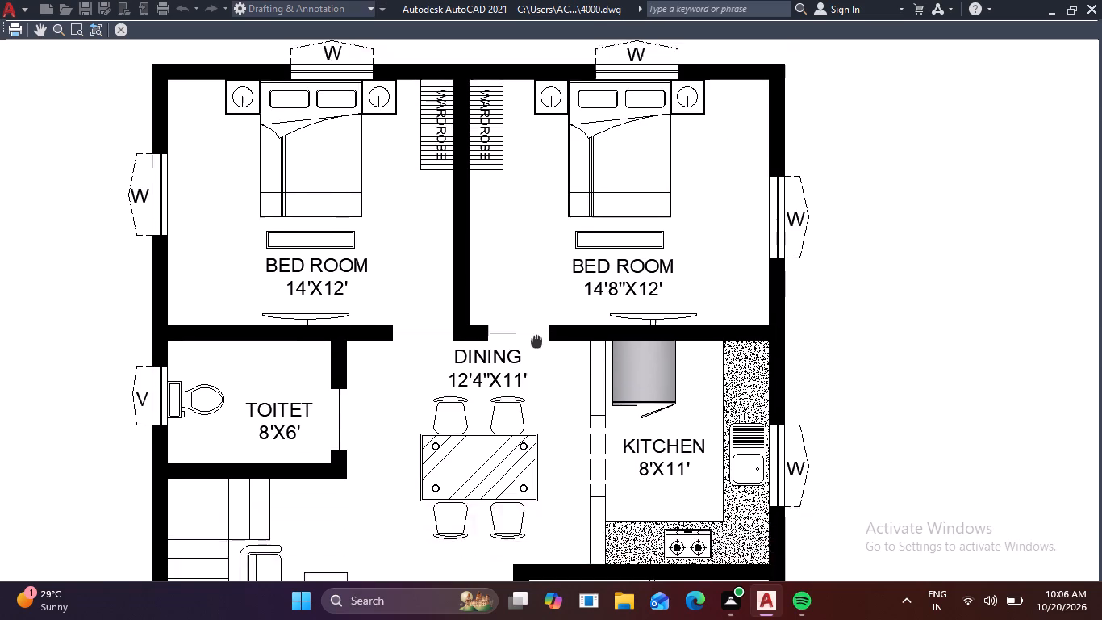
middle_click_drag(536, 333, 536, 300)
middle_click_drag(539, 454, 530, 245)
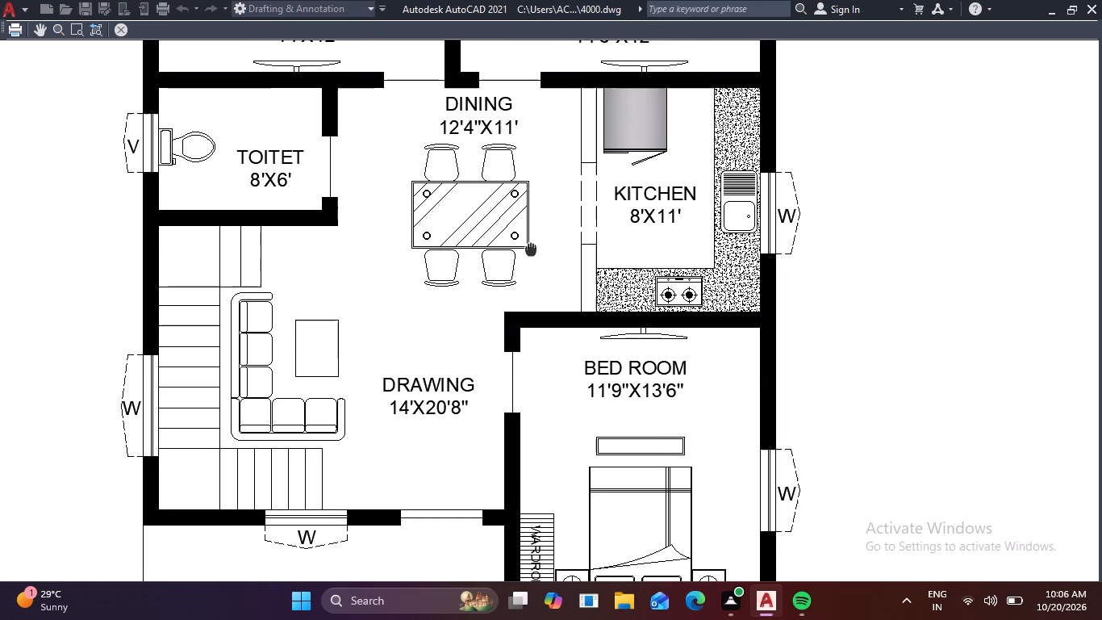
middle_click_drag(530, 245, 530, 240)
middle_click_drag(534, 337, 523, 211)
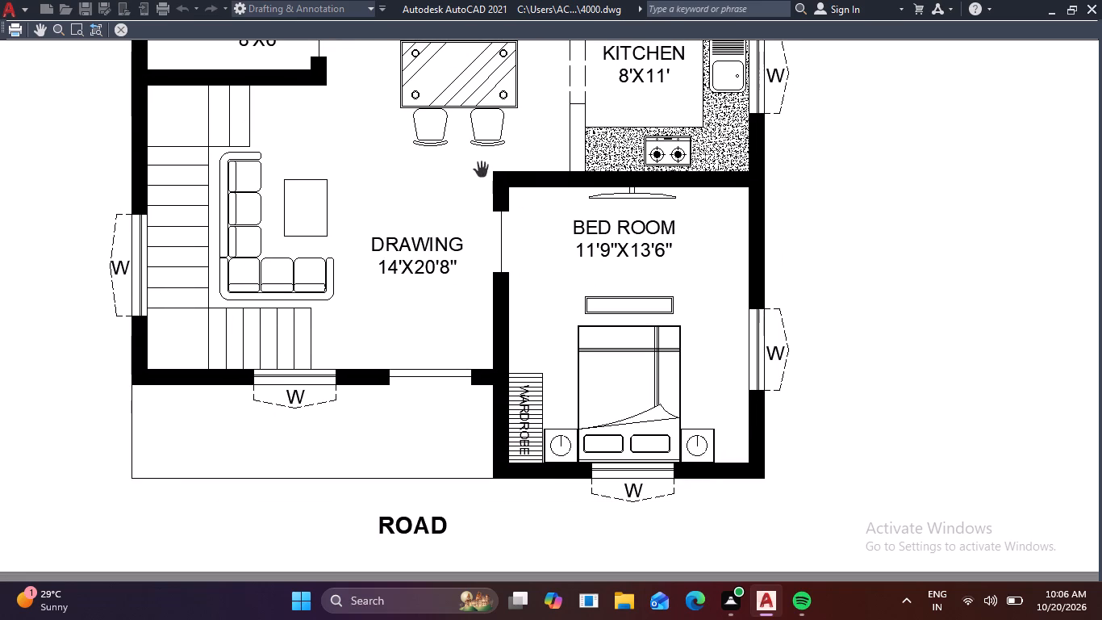
scroll(470, 164, "down", 2)
middle_click_drag(467, 170, 474, 300)
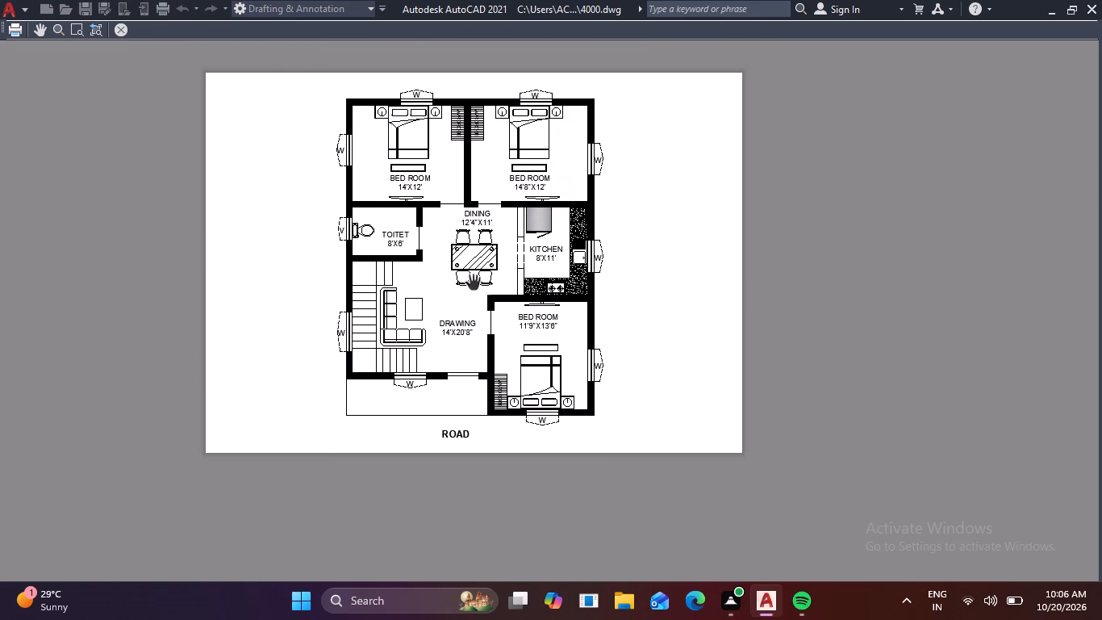
scroll(466, 244, "up", 1)
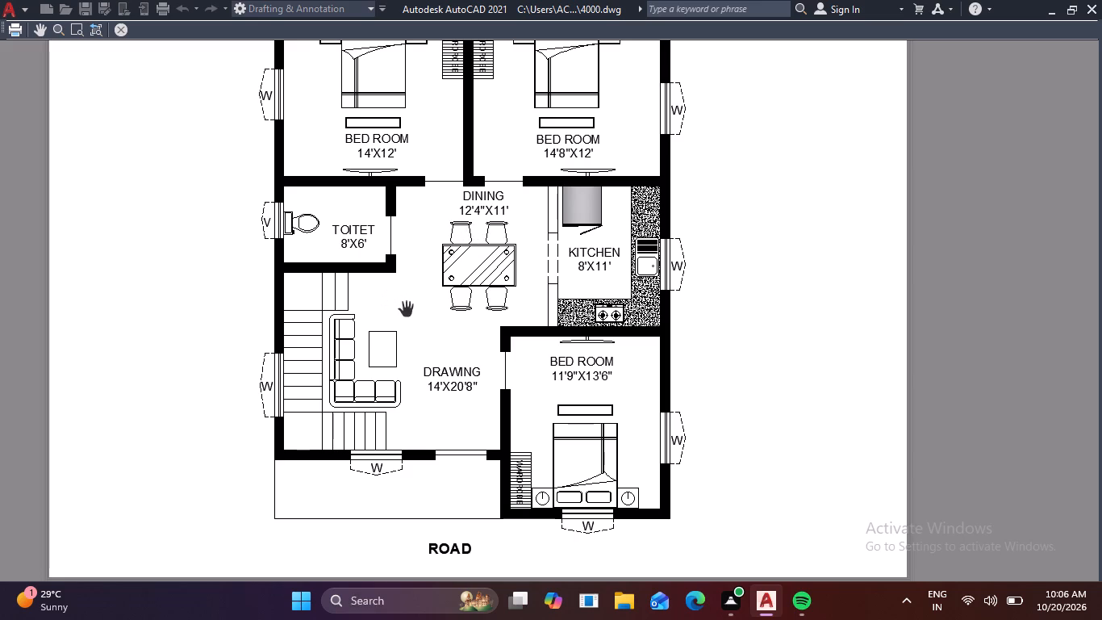
scroll(586, 232, "up", 1)
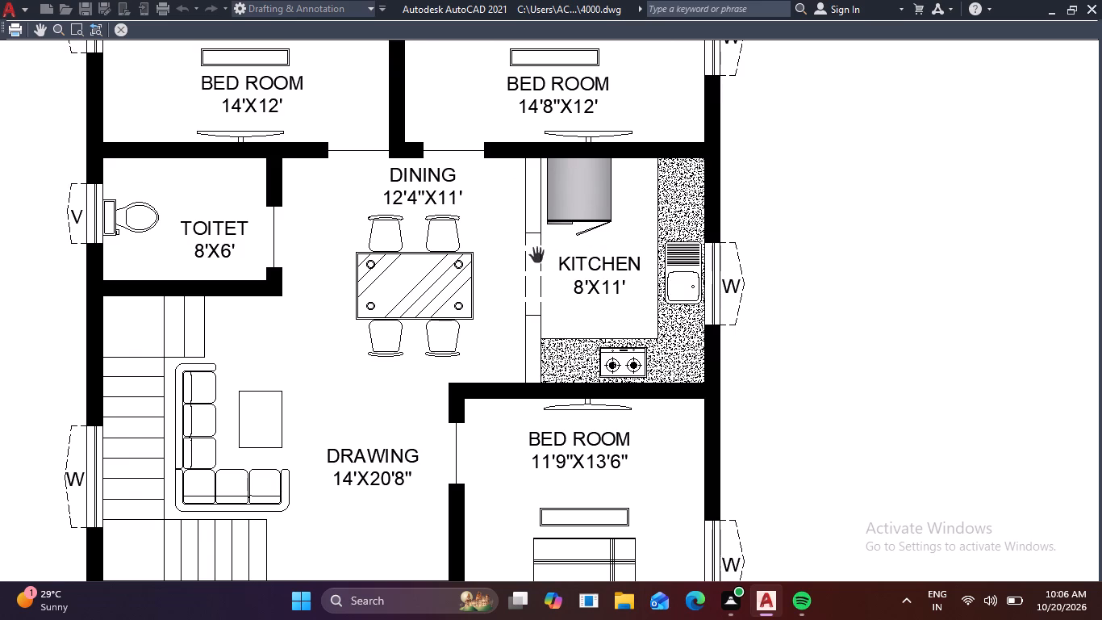
scroll(329, 333, "down", 1)
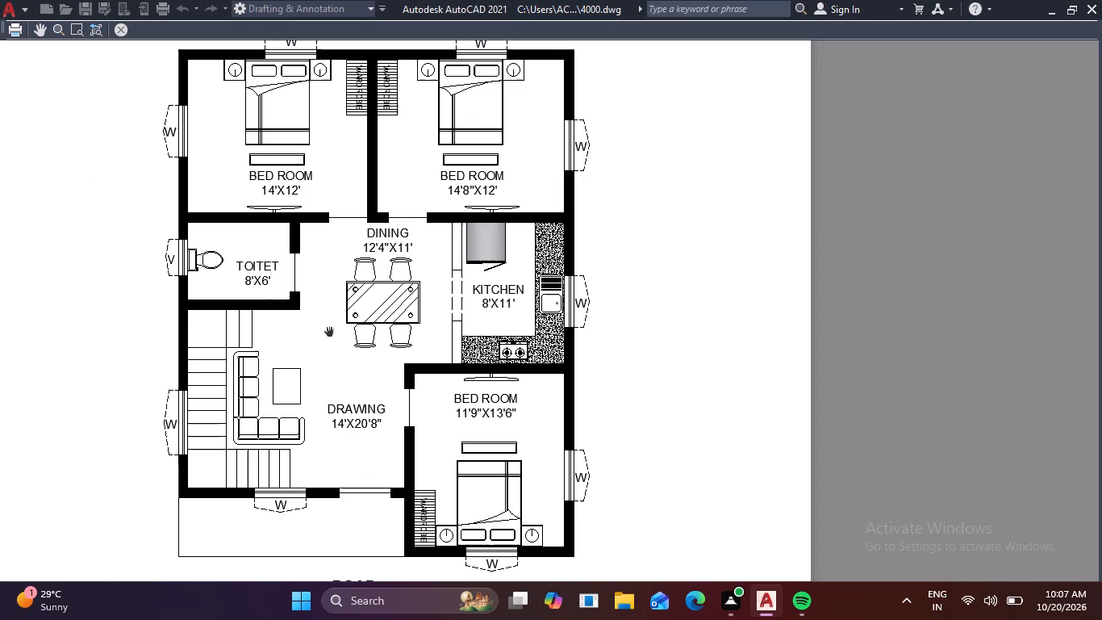
middle_click_drag(329, 343, 382, 412)
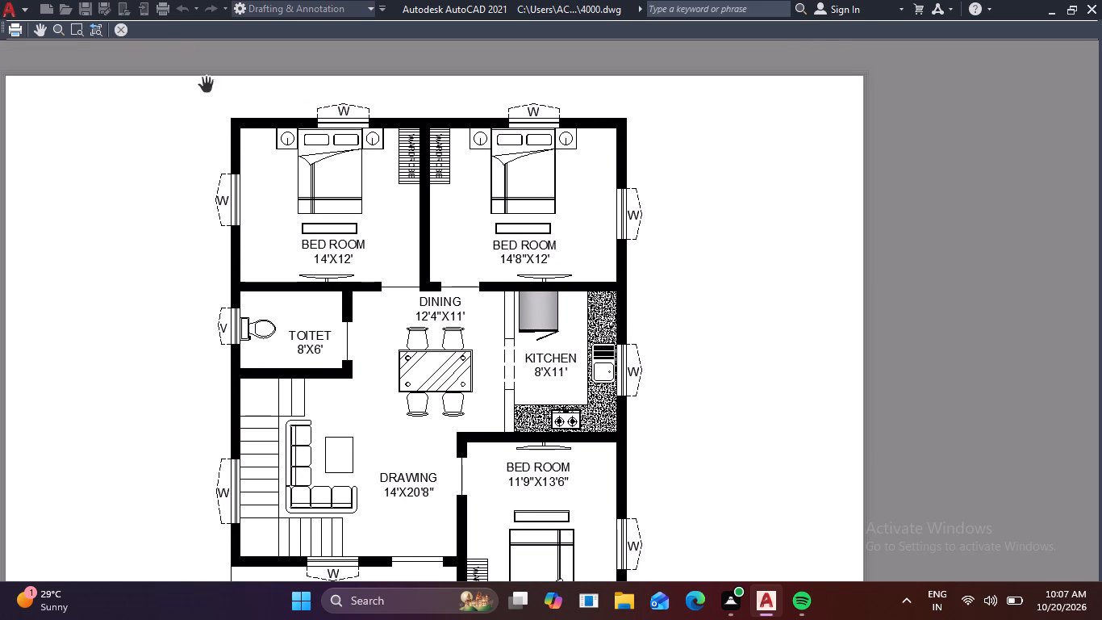
left_click(123, 27)
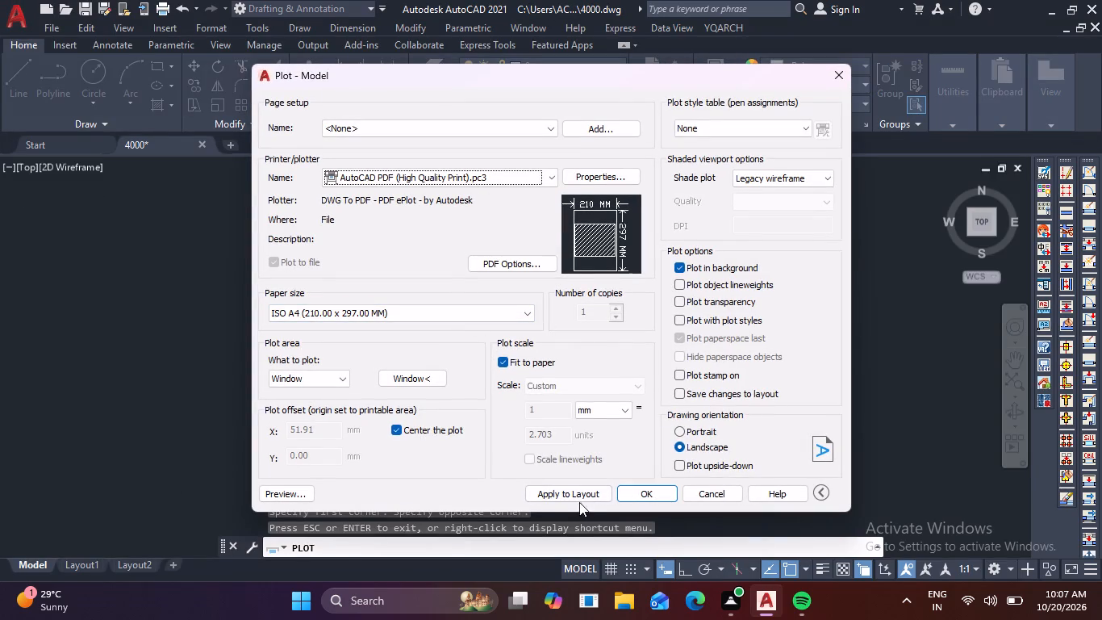
Apply the plot settings to the layout and plot the floor plan to 4000-Model.pdf in Documents.
left_click(579, 492)
left_click(646, 492)
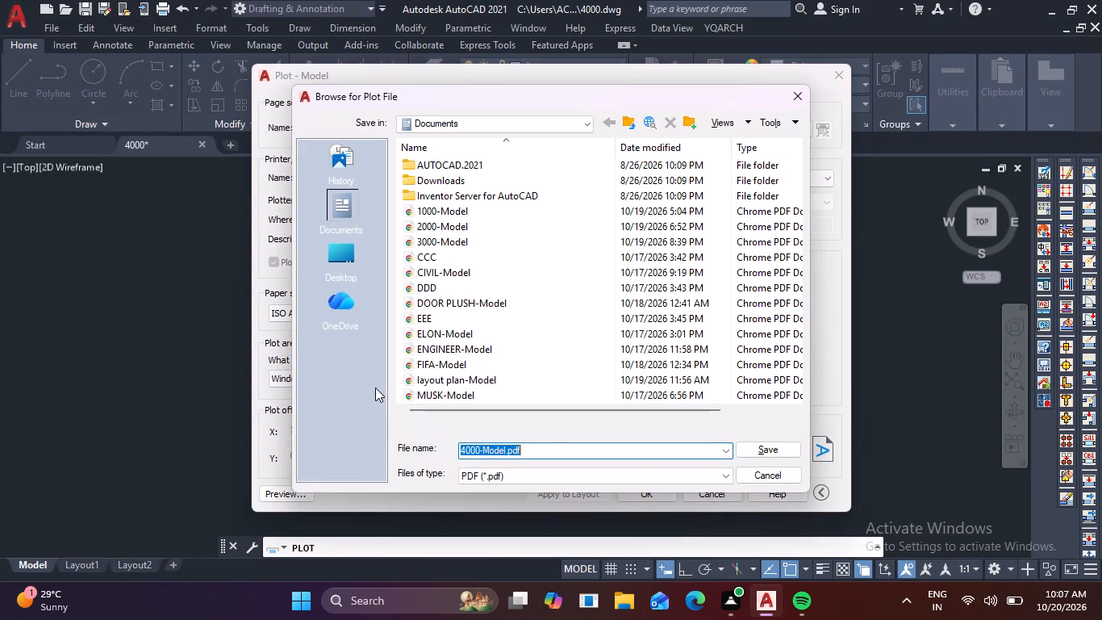
left_click(774, 445)
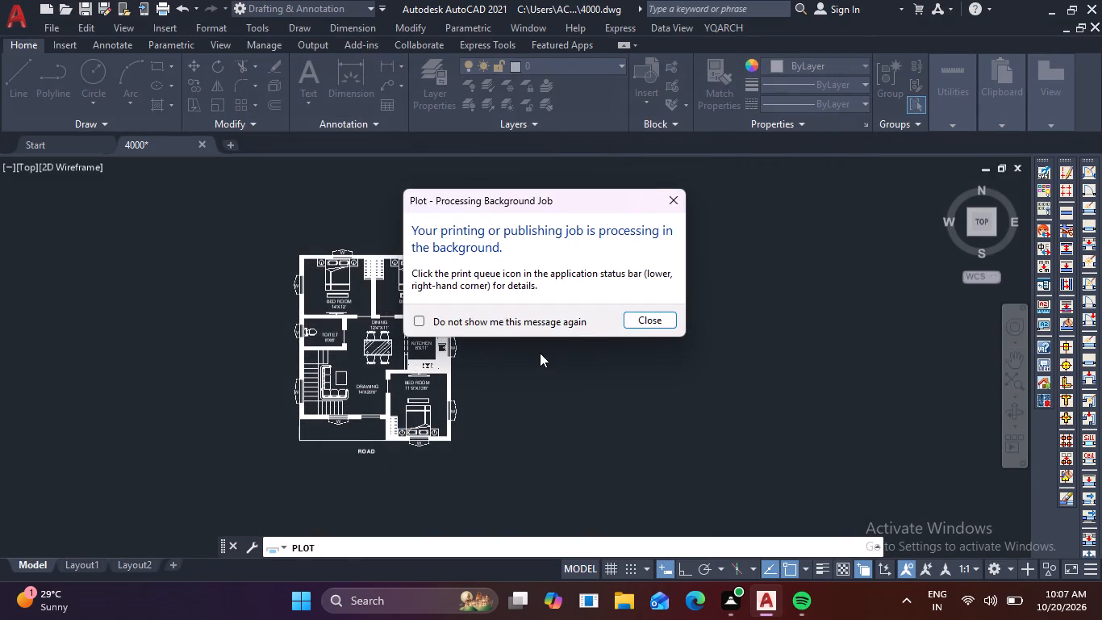
left_click(646, 322)
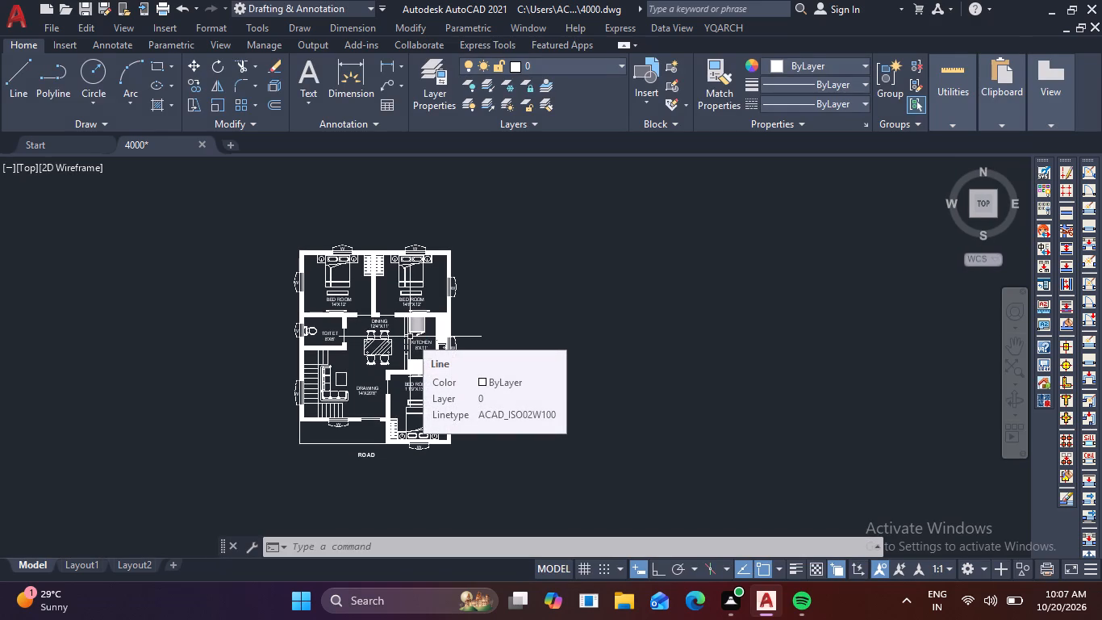
Query the LOGFILENAME variable and check the log file path in the command history.
type("LOG")
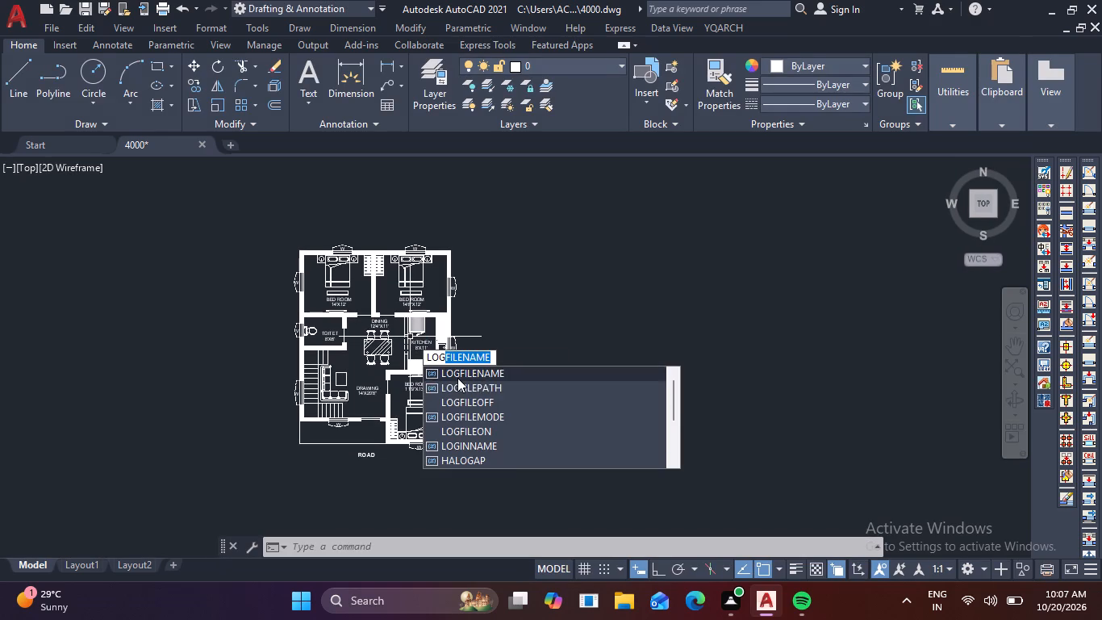
left_click(458, 378)
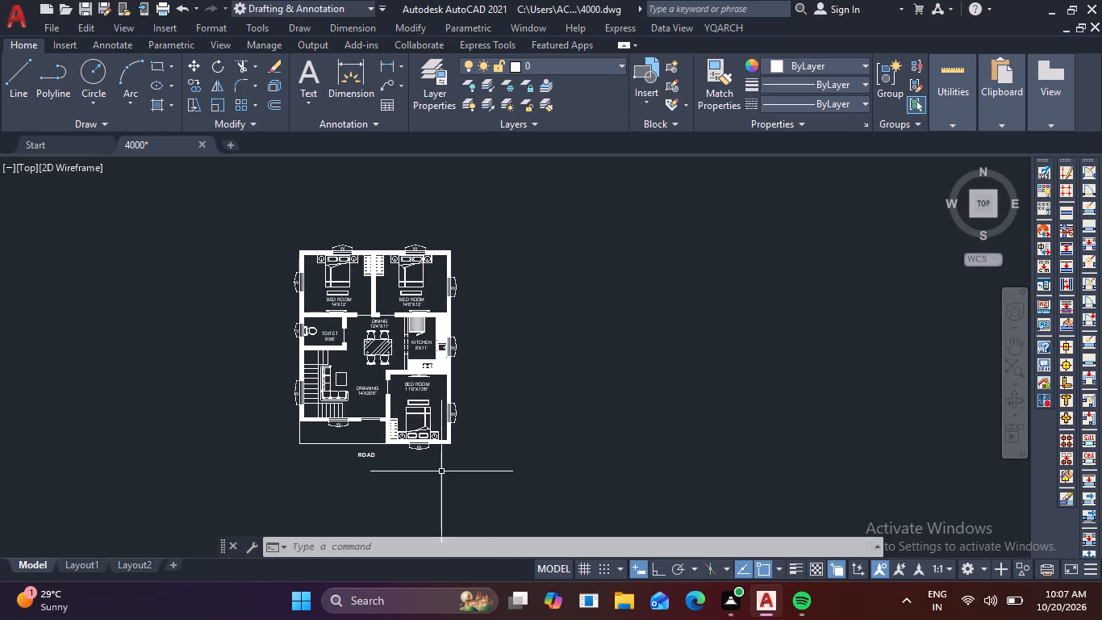
left_click(284, 547)
left_click(284, 547)
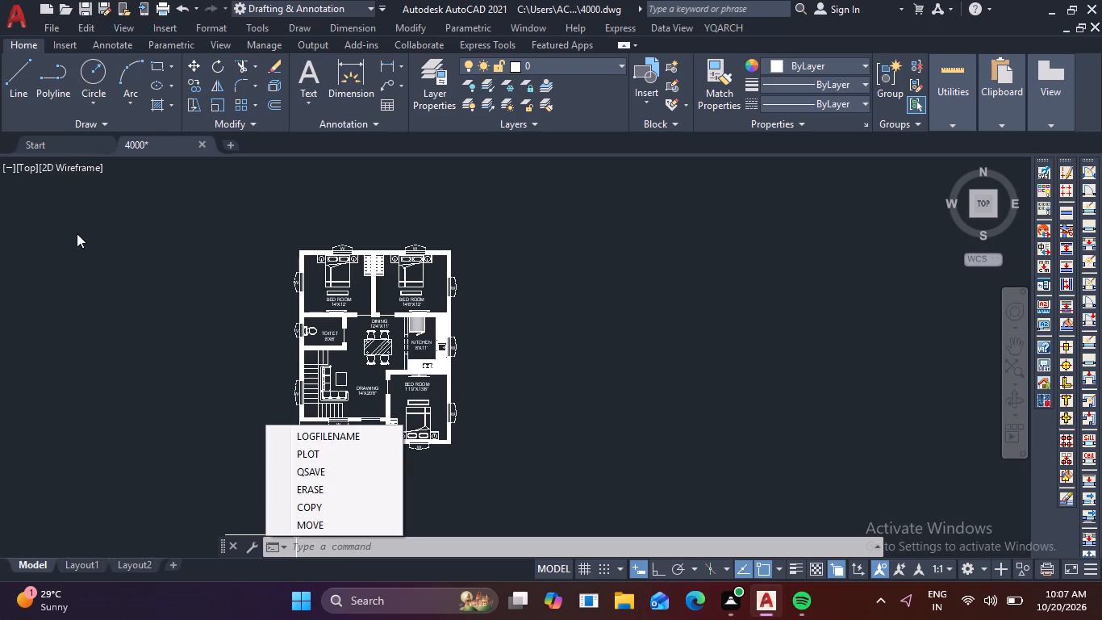
key("F2")
key("F2")
left_click(219, 387)
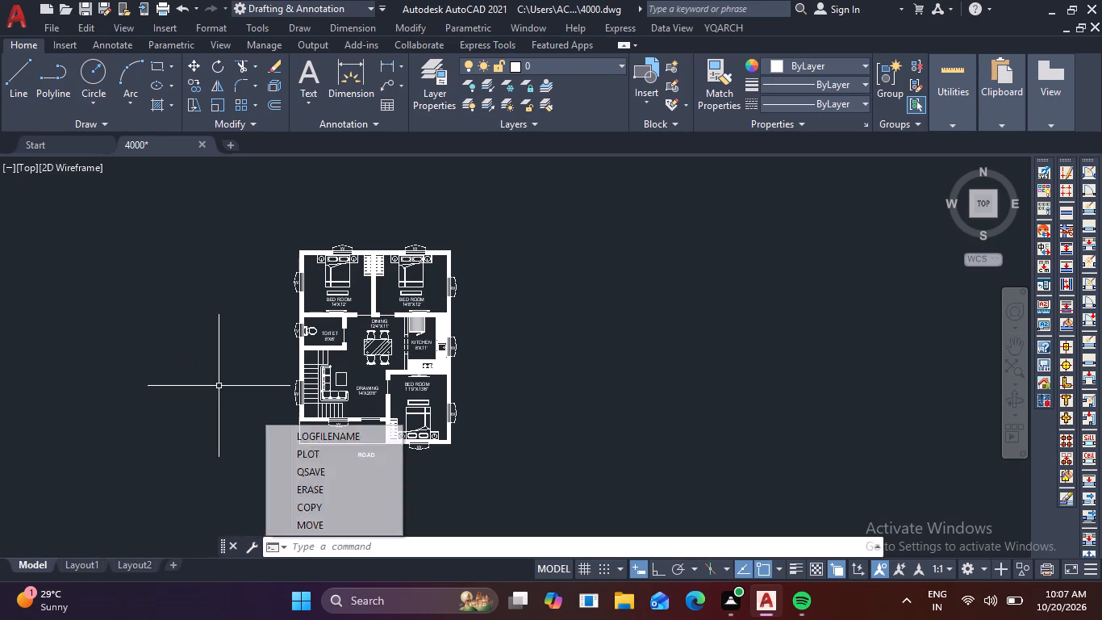
key("F2")
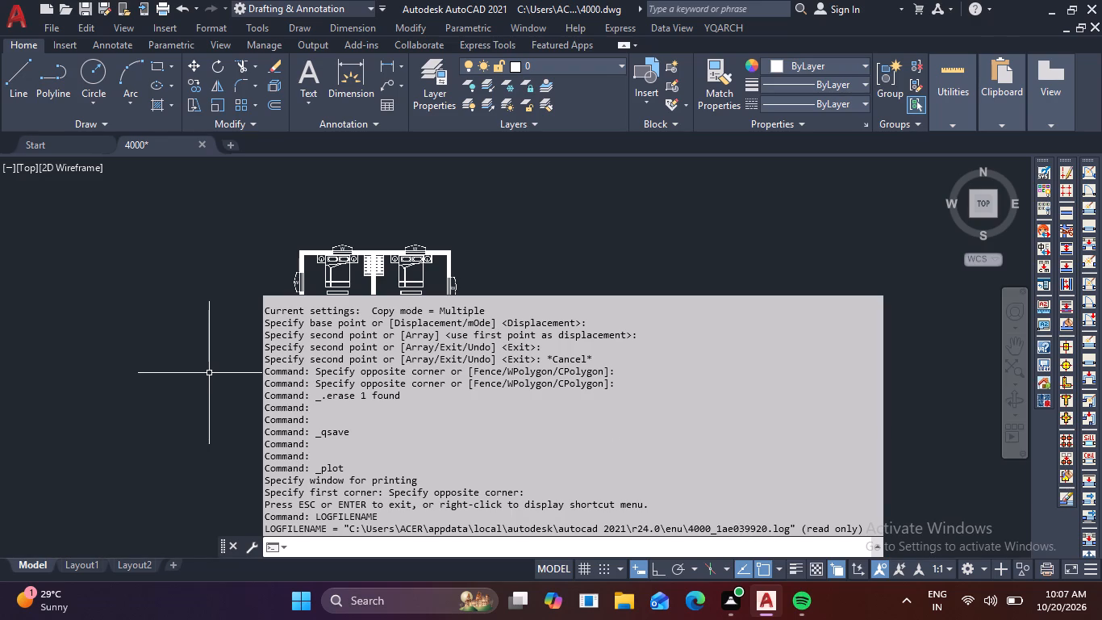
key("Escape")
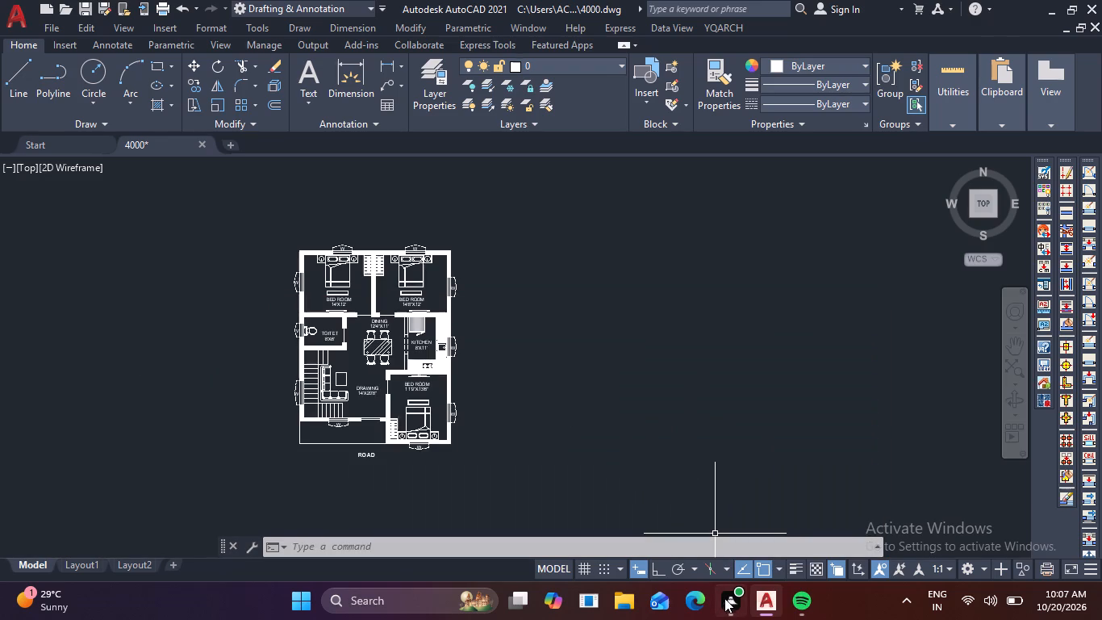